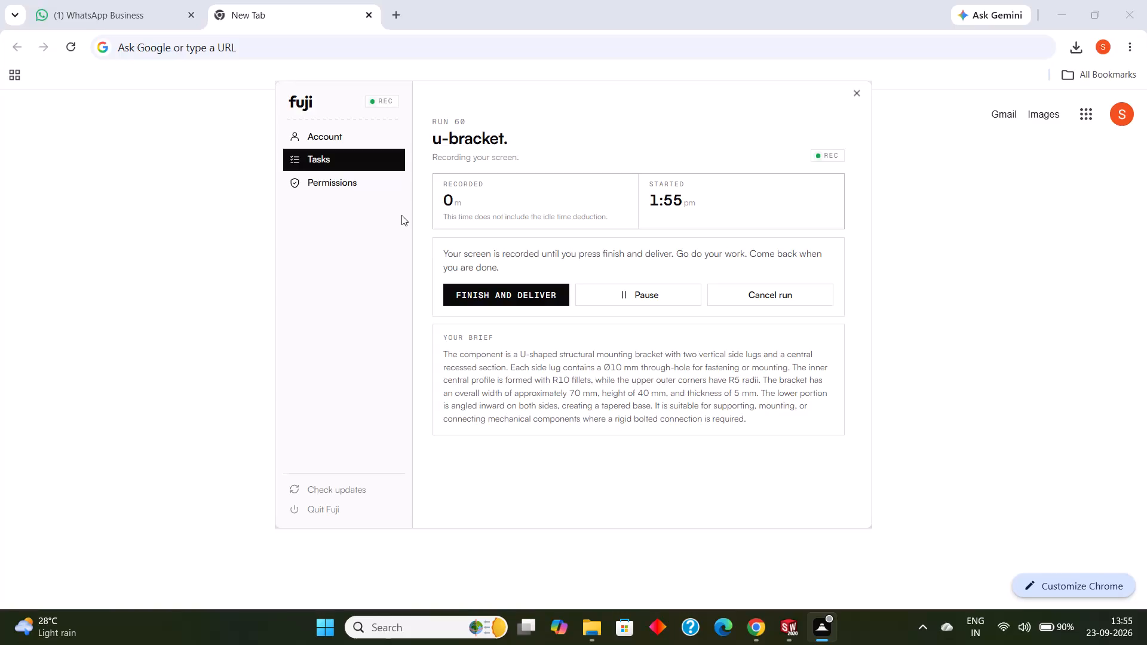
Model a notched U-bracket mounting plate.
Switch to SOLIDWORKS and create a new part document.
click(794, 630)
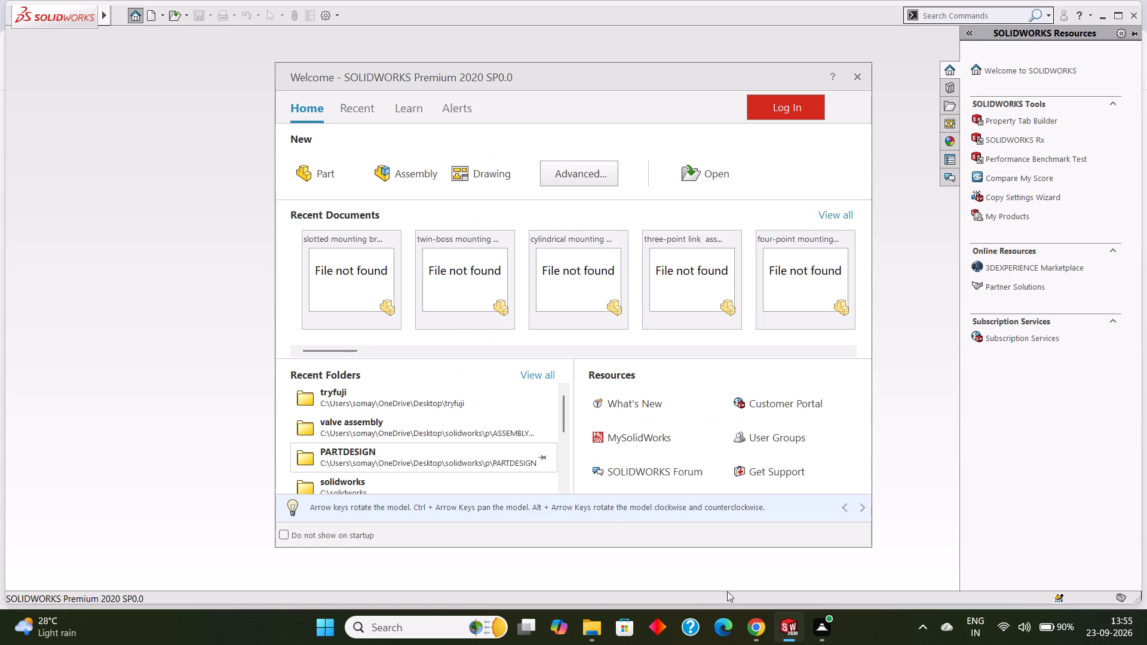
click(318, 173)
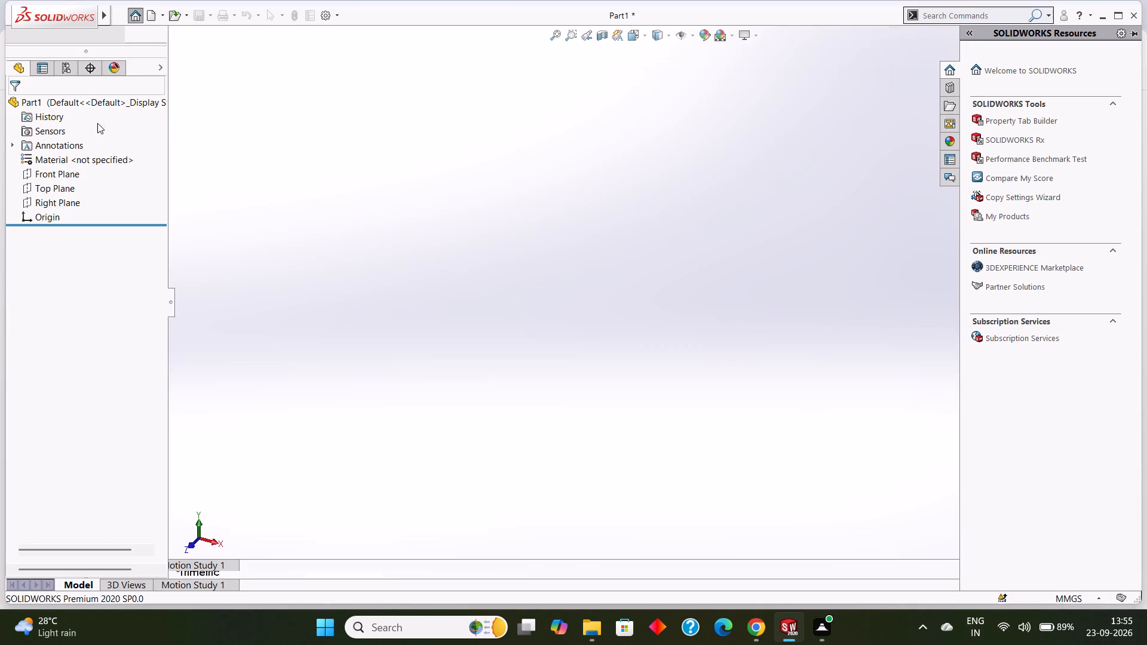
Start a sketch on the Front Plane and draw a 30 mm horizontal line from the origin.
click(57, 174)
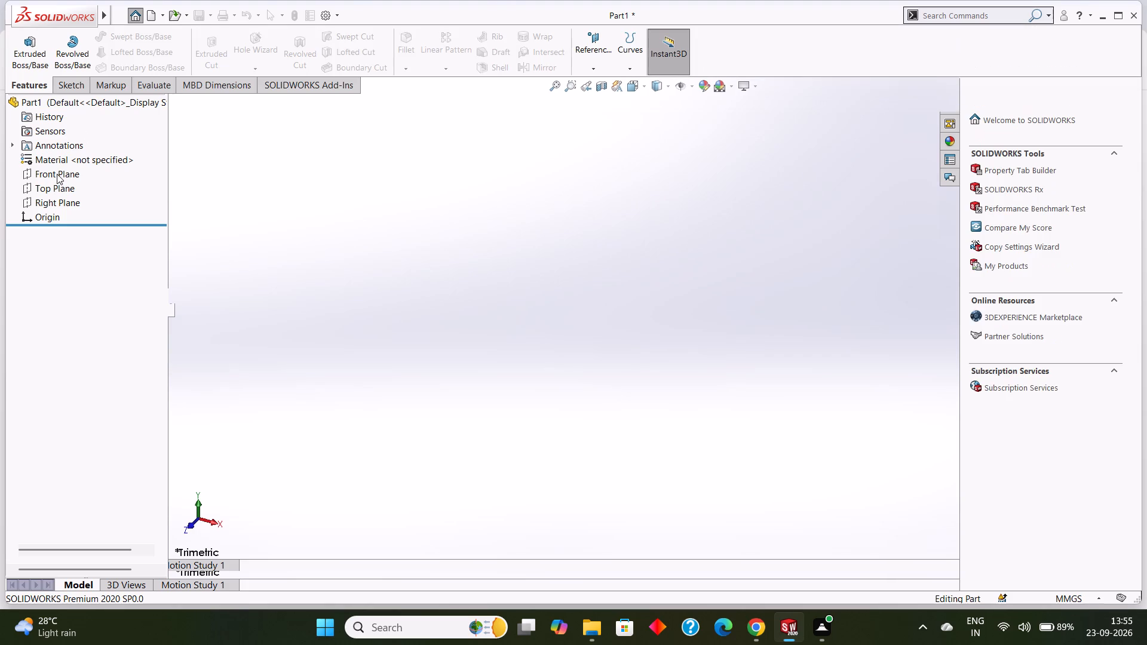
click(63, 174)
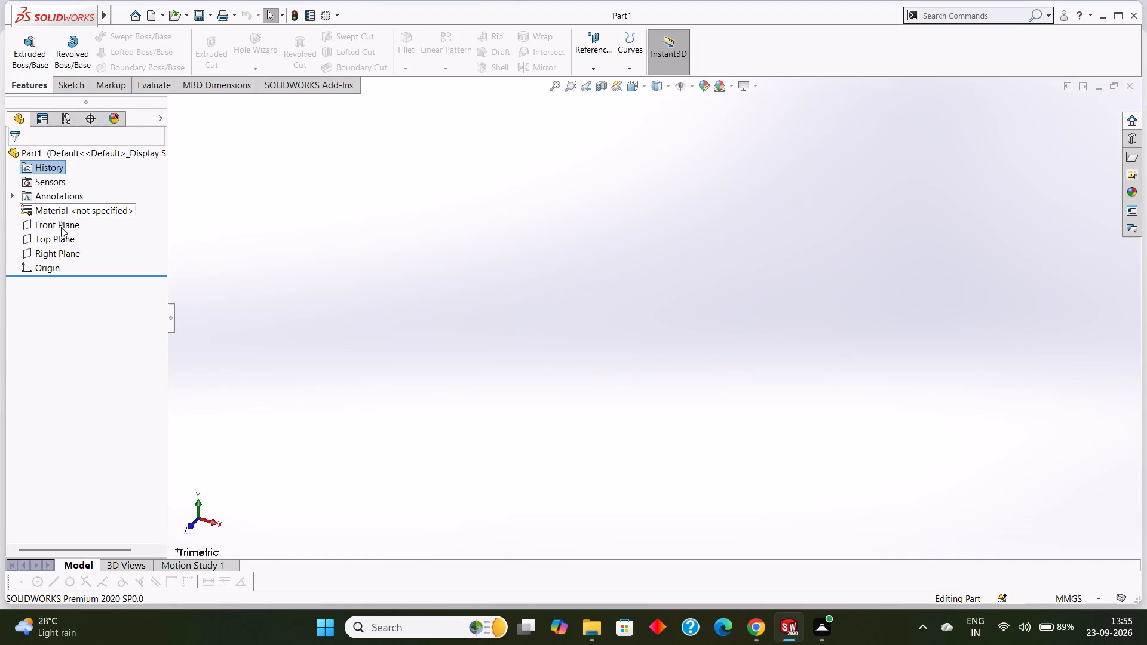
click(61, 227)
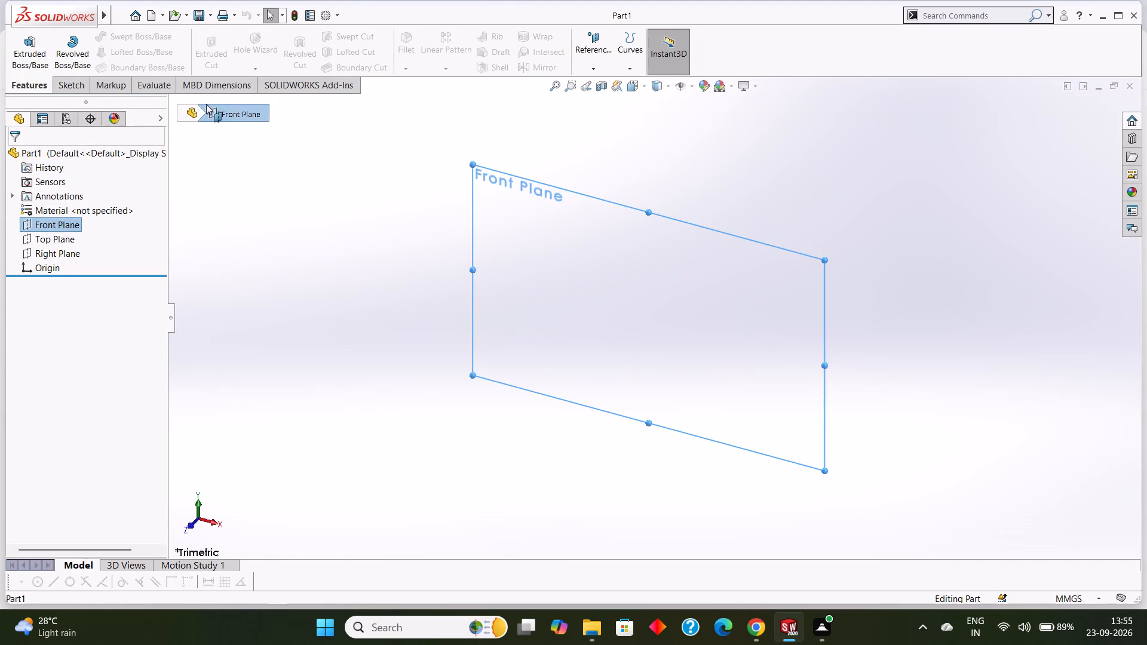
click(79, 82)
click(119, 35)
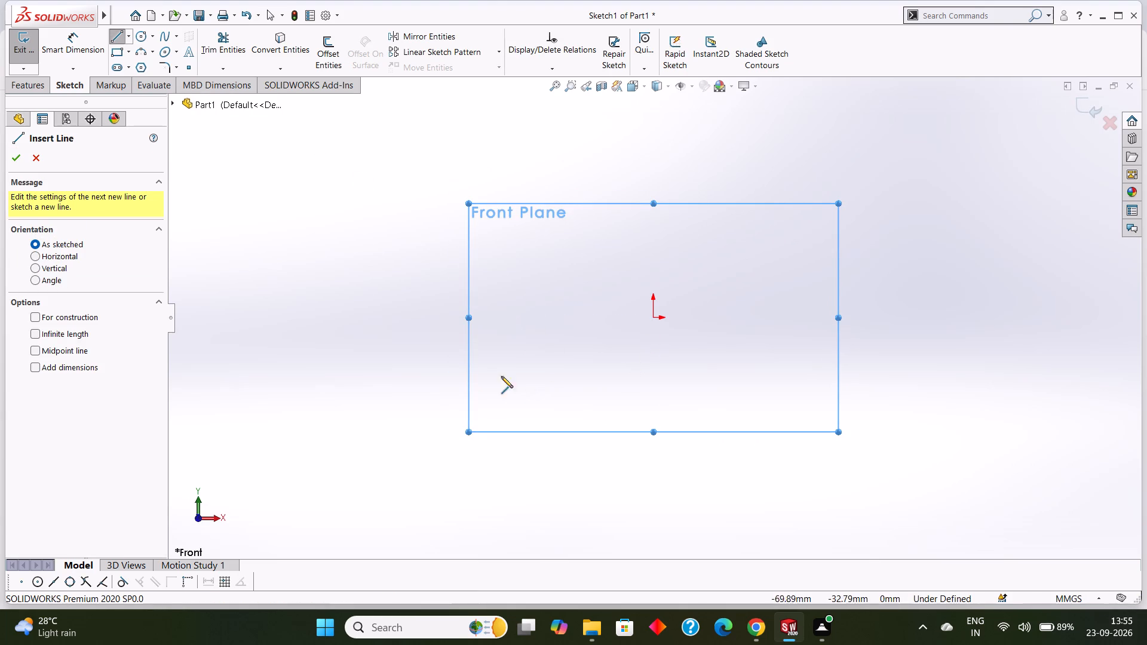
click(656, 317)
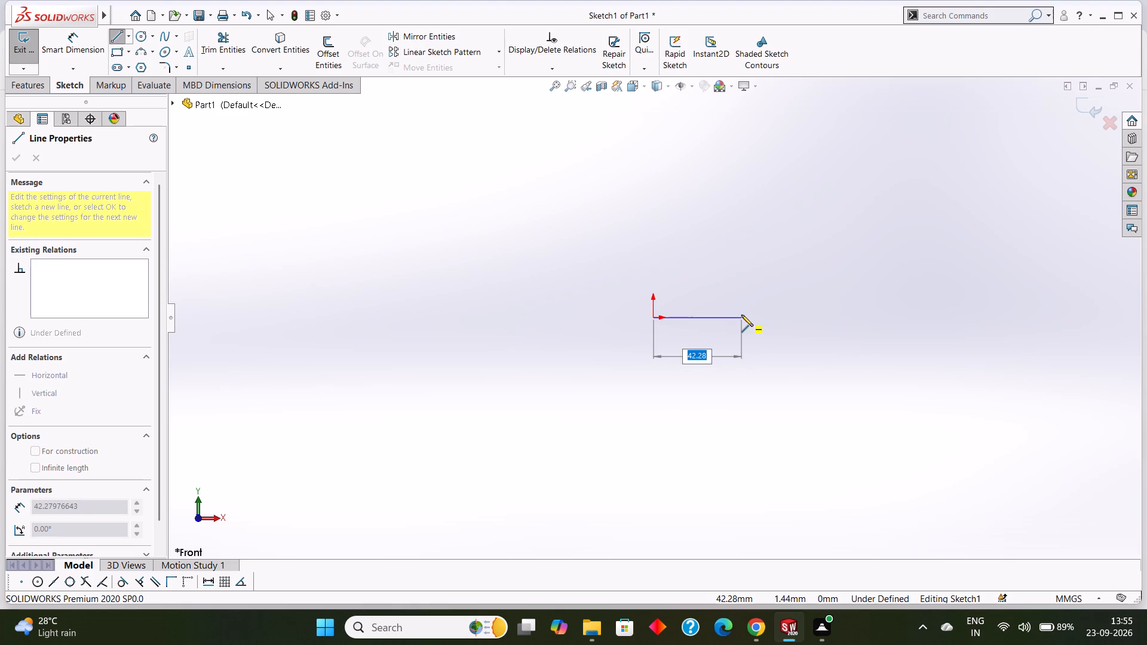
text(30)
key(Return)
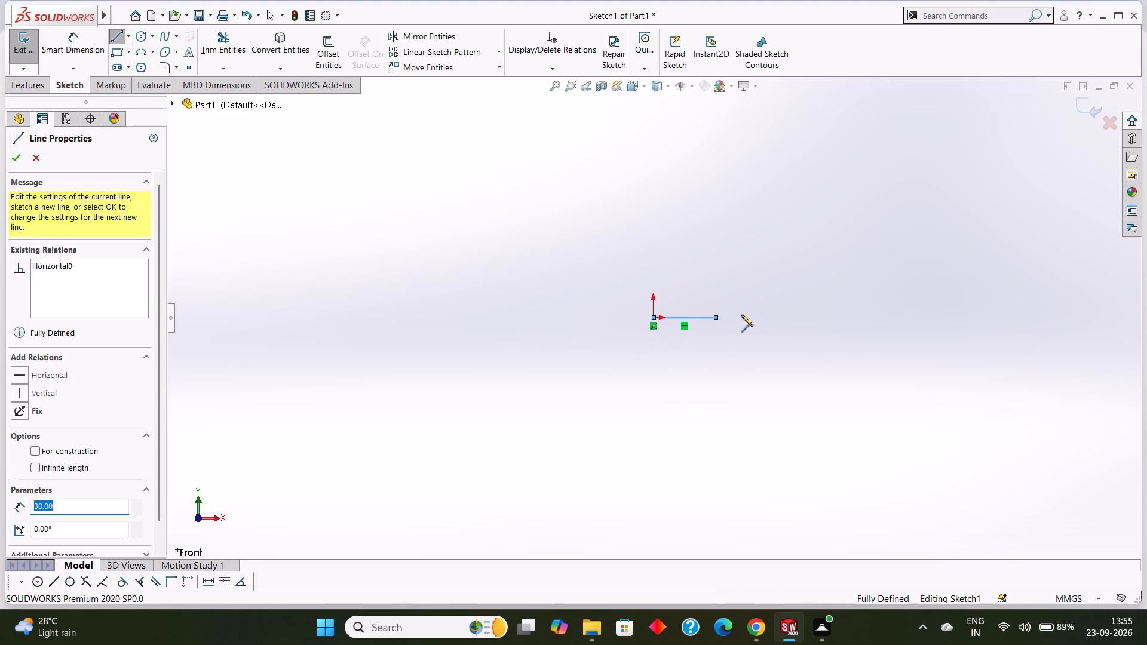
right_click(746, 315)
click(774, 323)
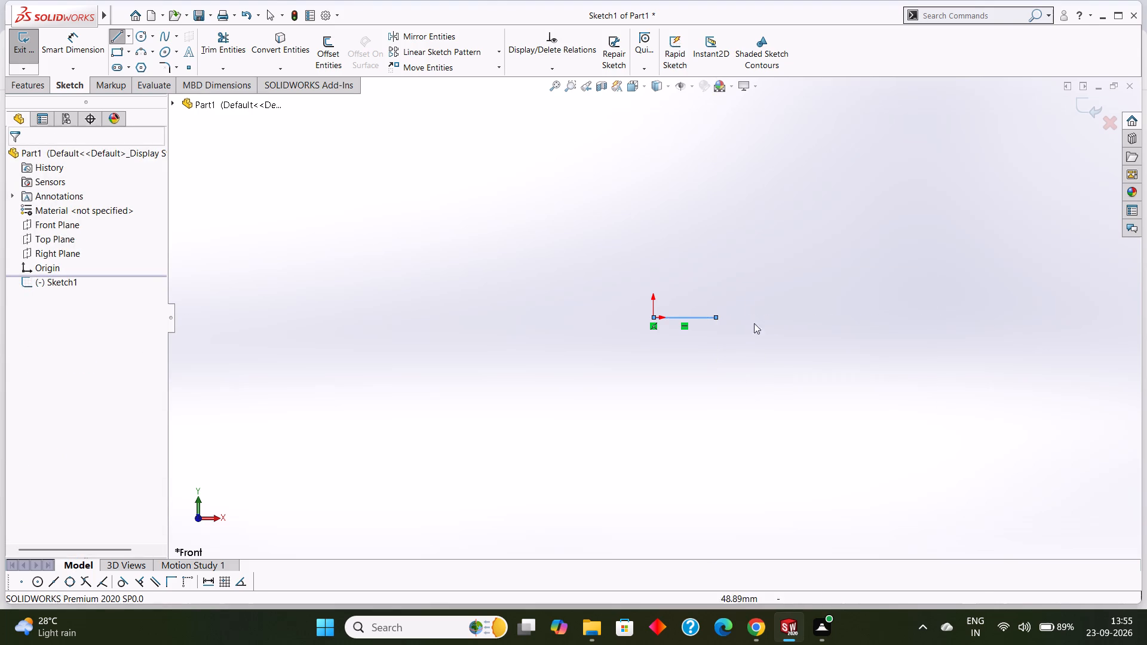
Draw a 40 mm vertical centerline upward from the midpoint of the horizontal base line.
click(129, 35)
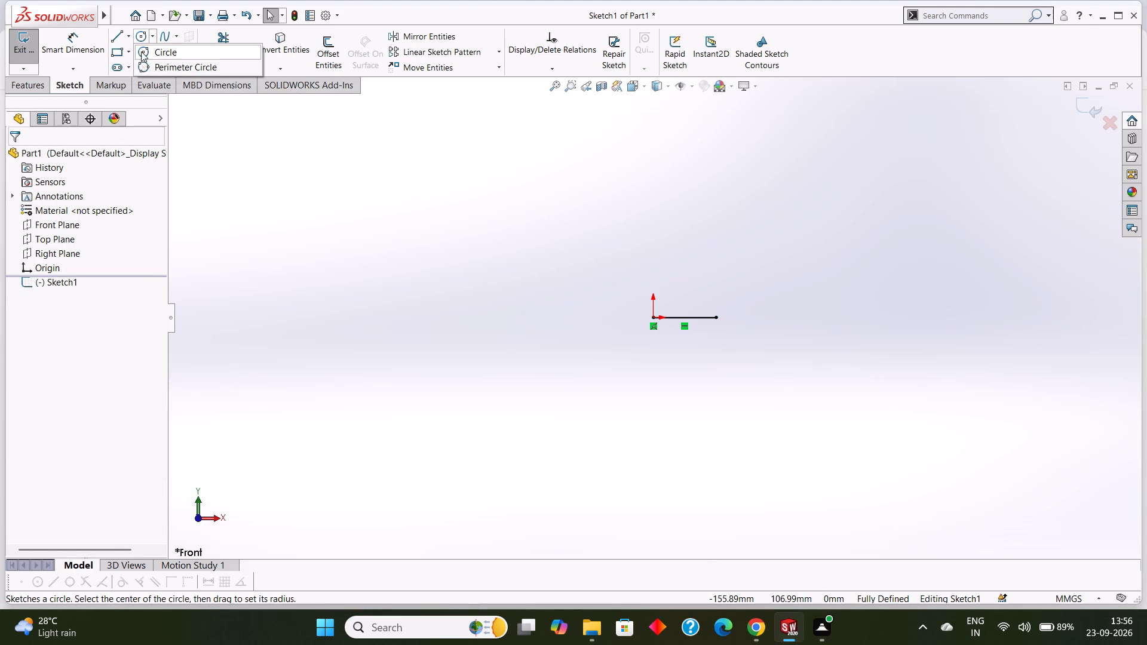
click(135, 63)
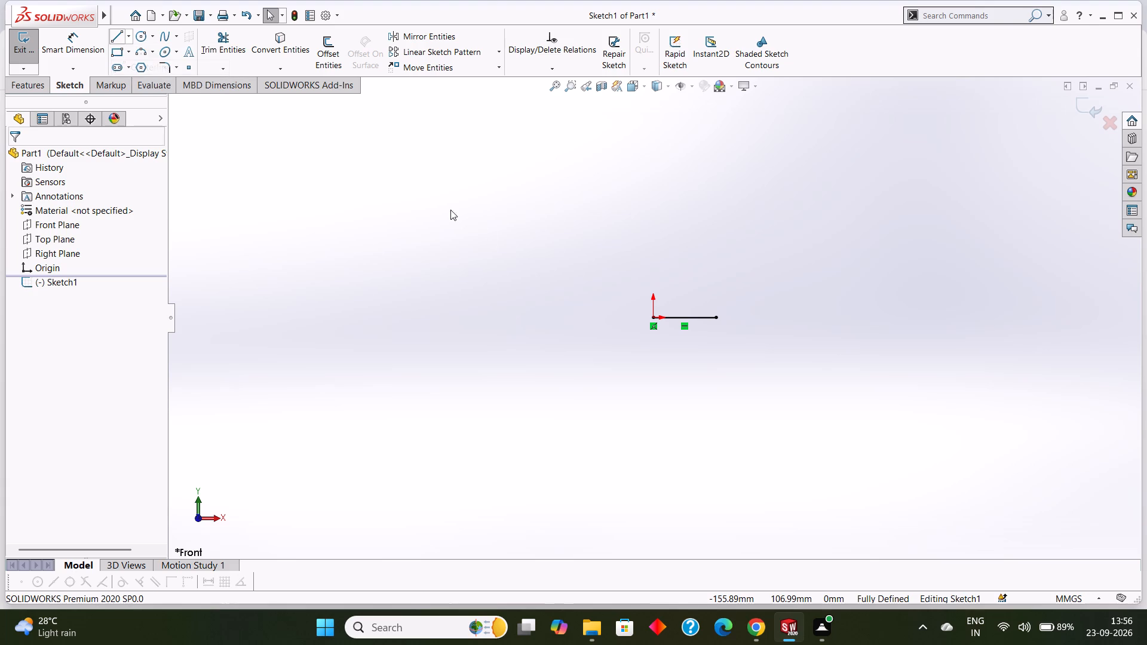
scroll(683, 323, down, 2)
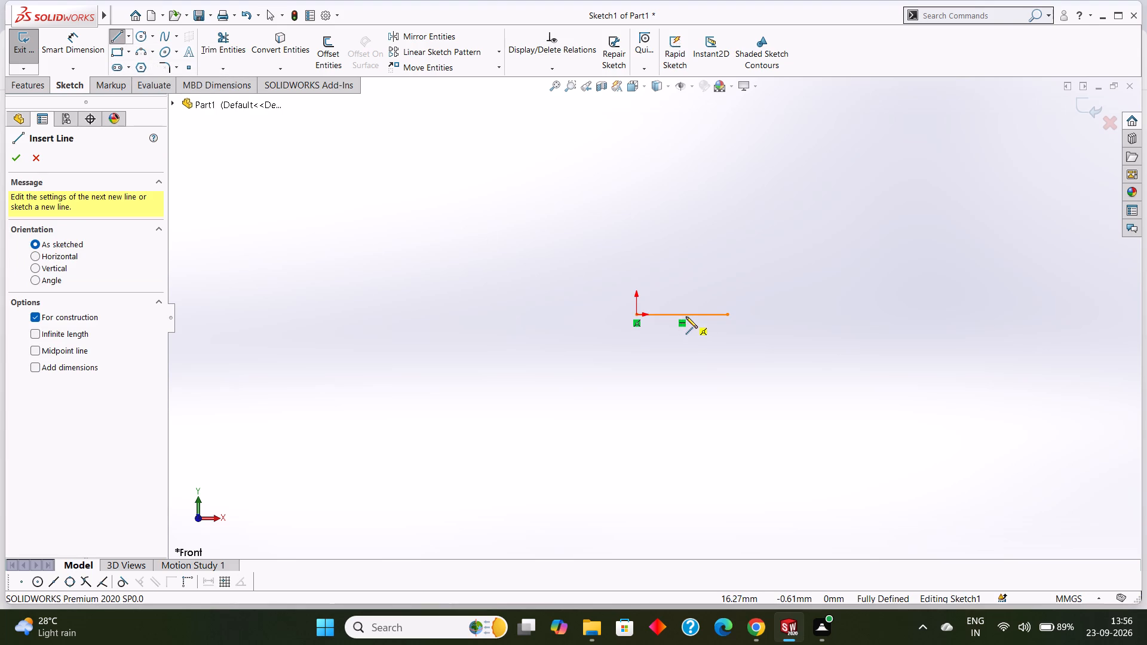
click(683, 315)
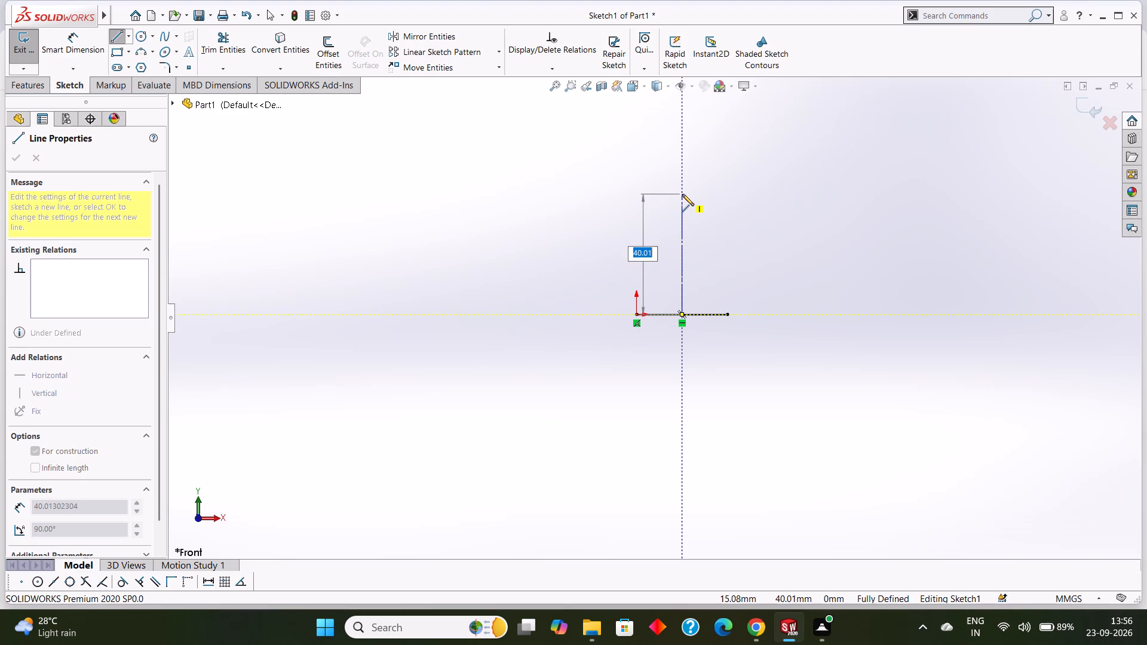
text(40)
key(Return)
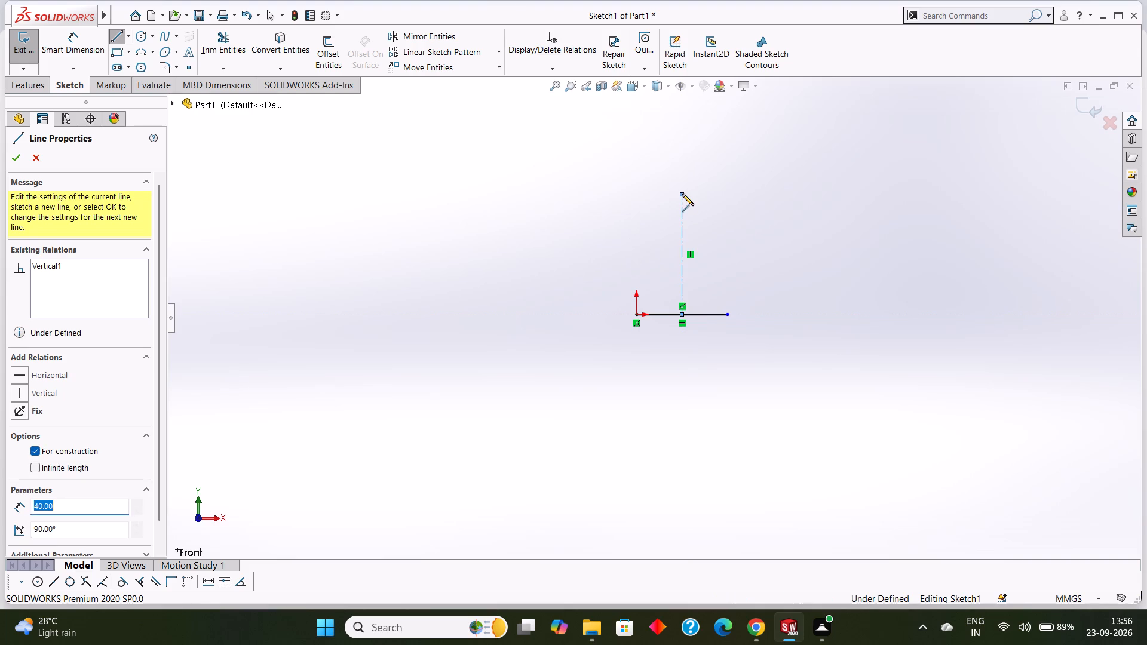
right_click(585, 183)
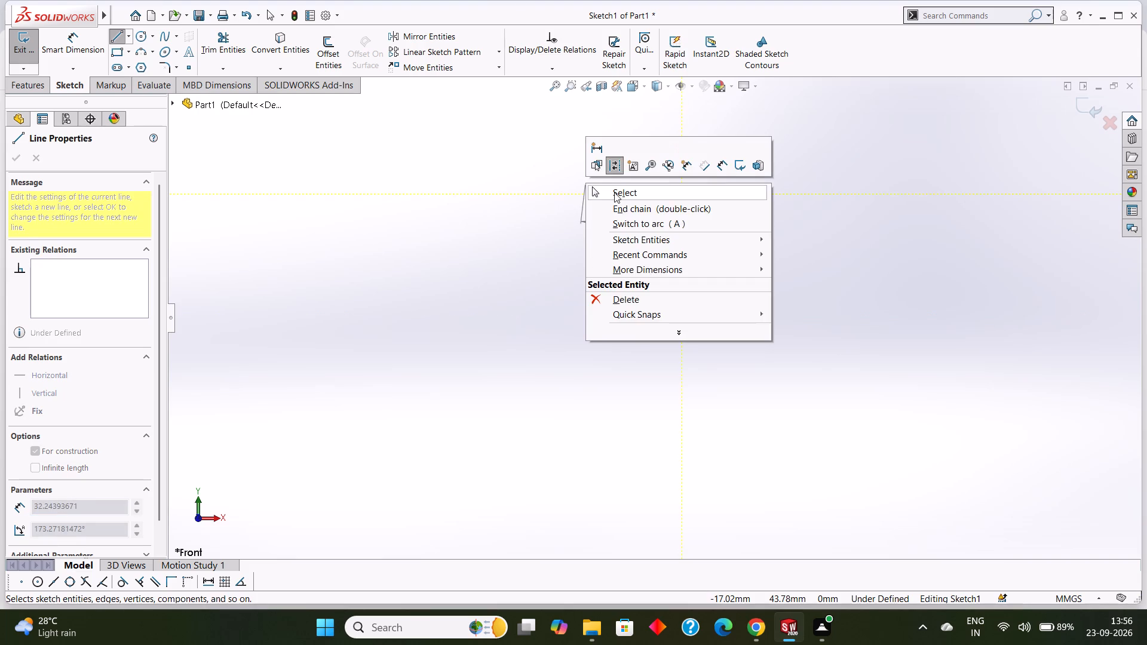
click(619, 195)
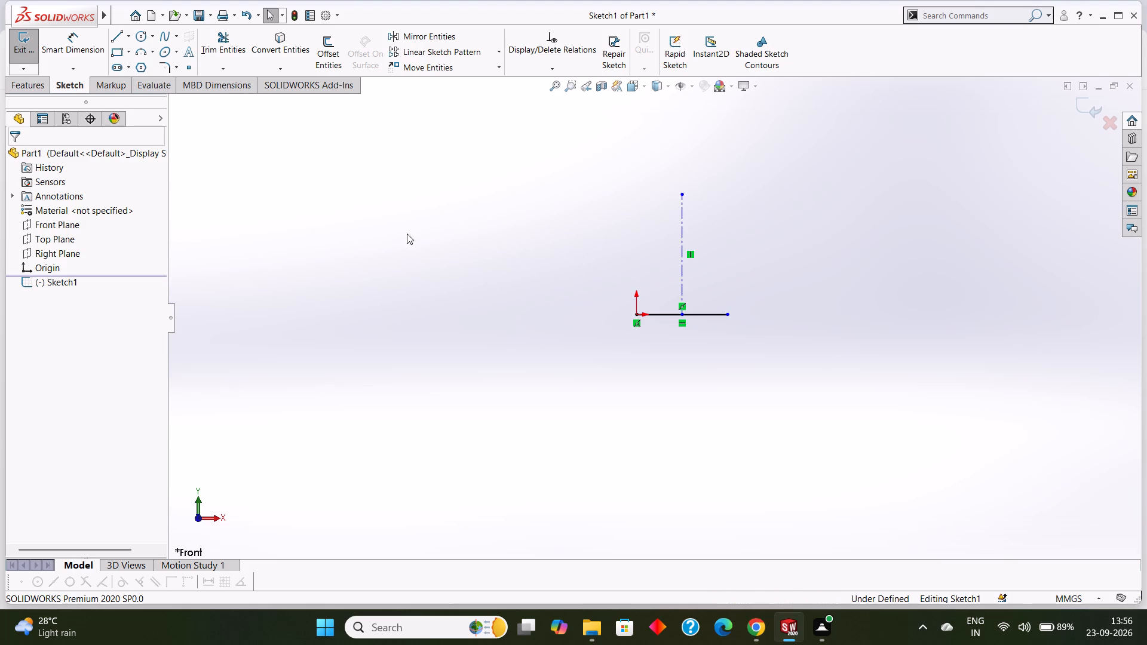
Draw a 15 mm horizontal centerline leftward from the top end of the vertical centerline.
click(128, 33)
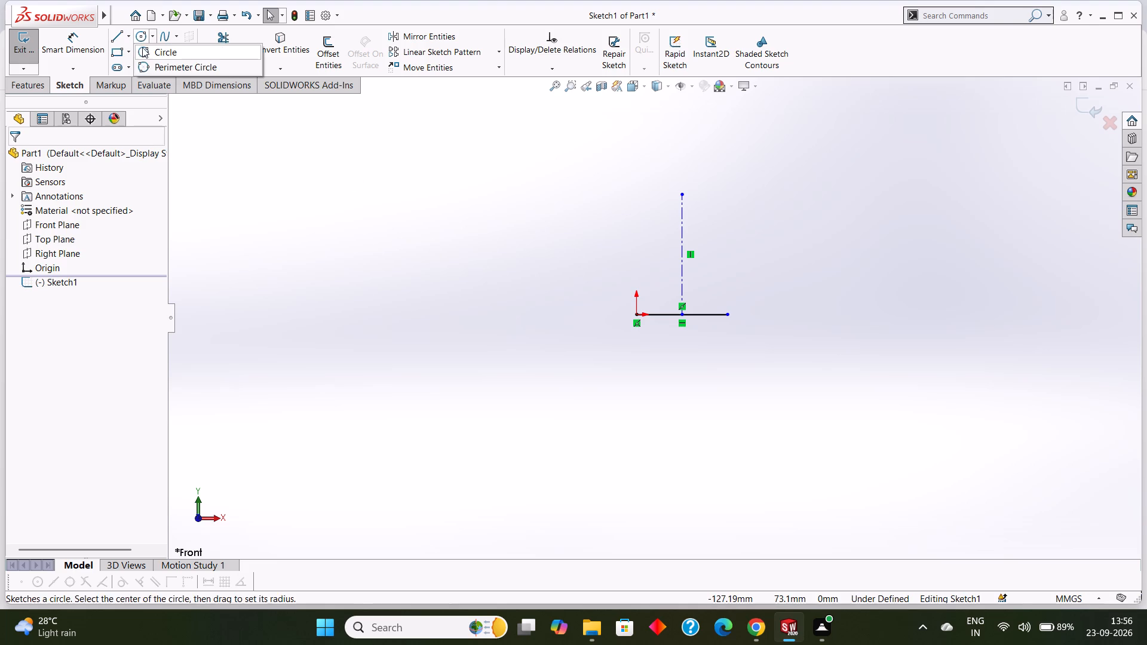
click(141, 66)
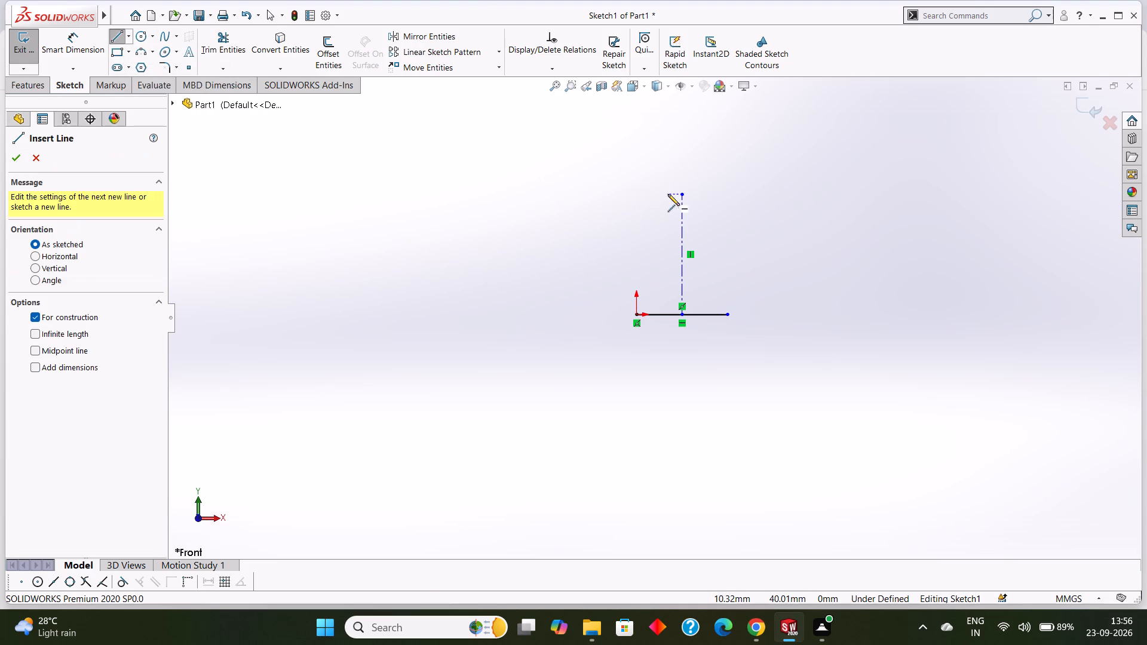
click(682, 194)
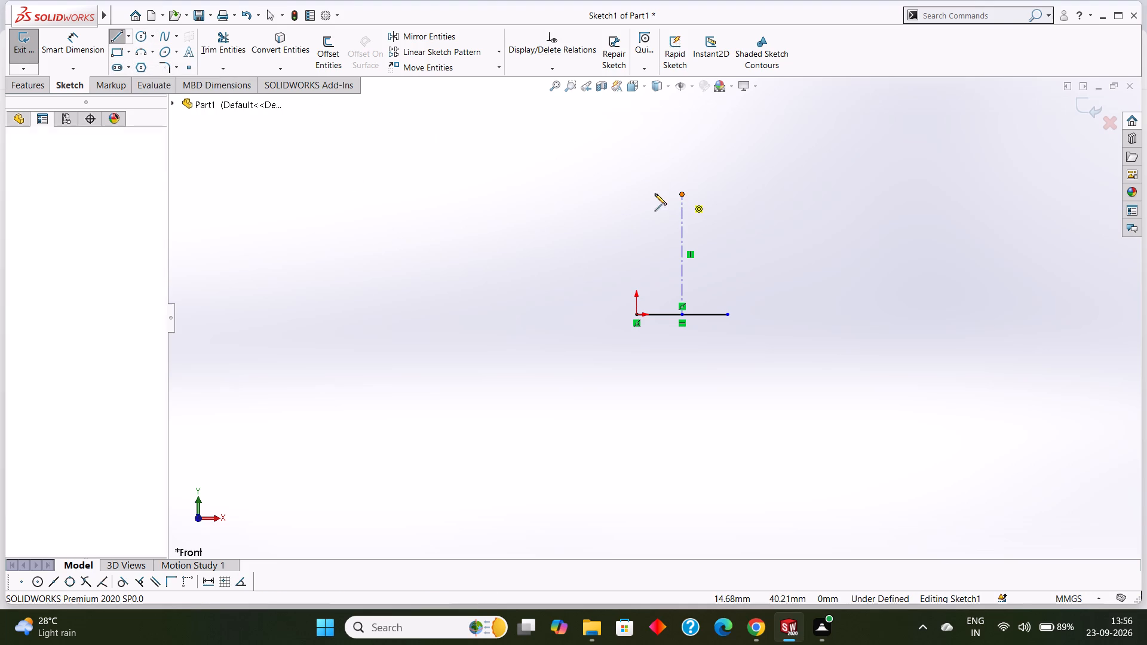
text(15)
key(Return)
right_click(625, 232)
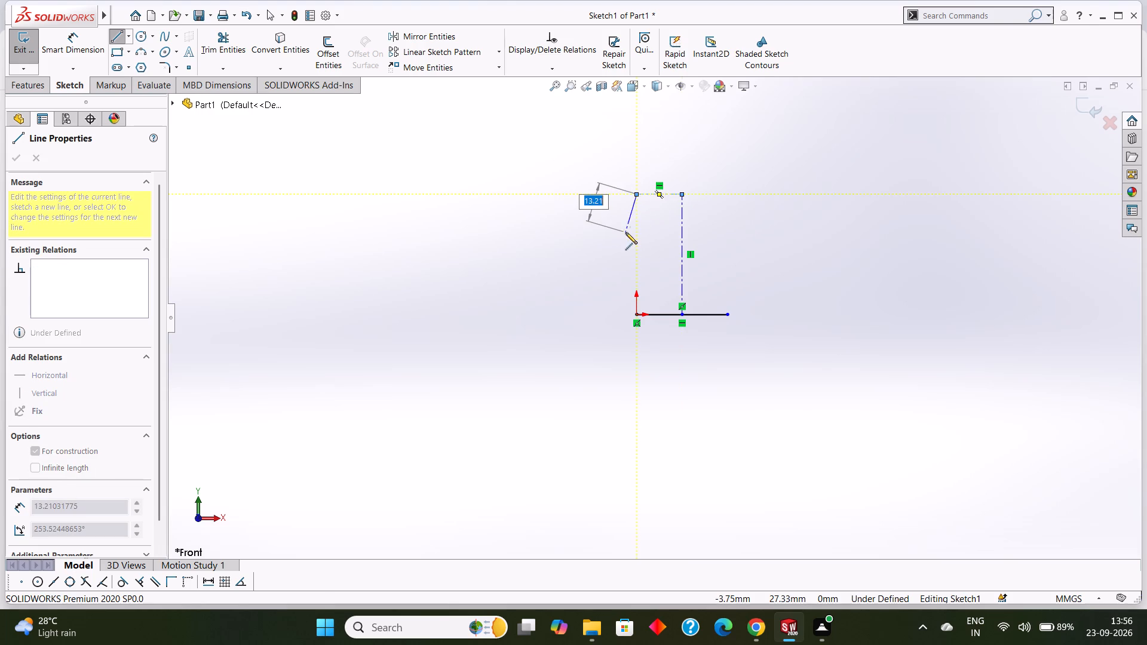
click(653, 240)
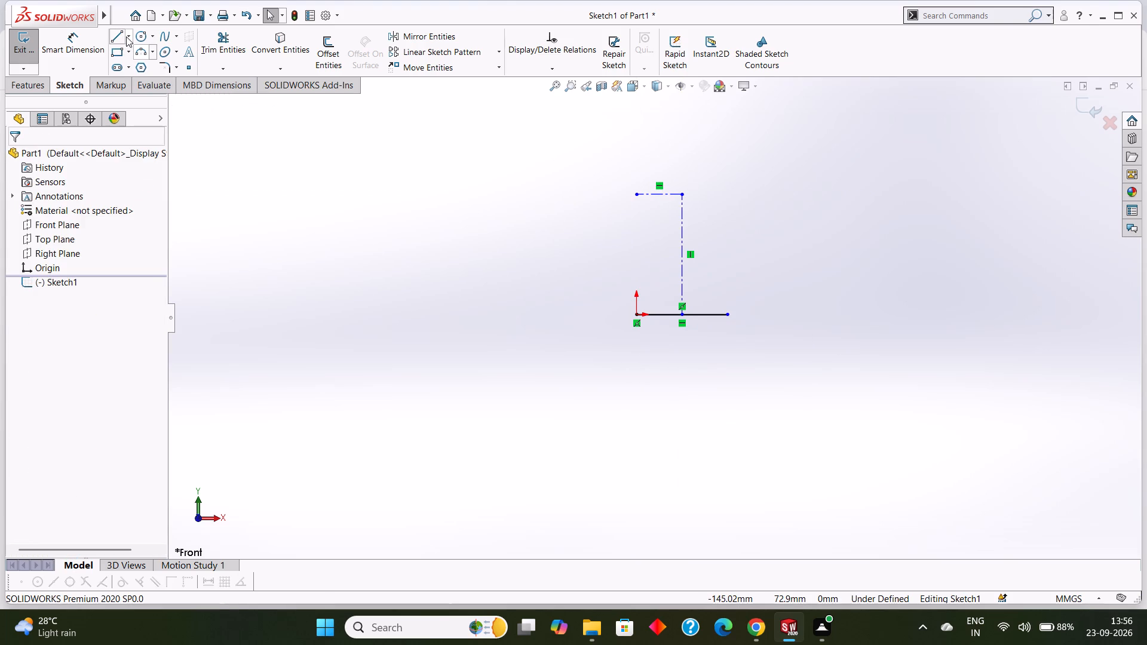
Draw a 15 mm horizontal centerline rightward from the top end of the vertical centerline.
click(126, 36)
click(149, 51)
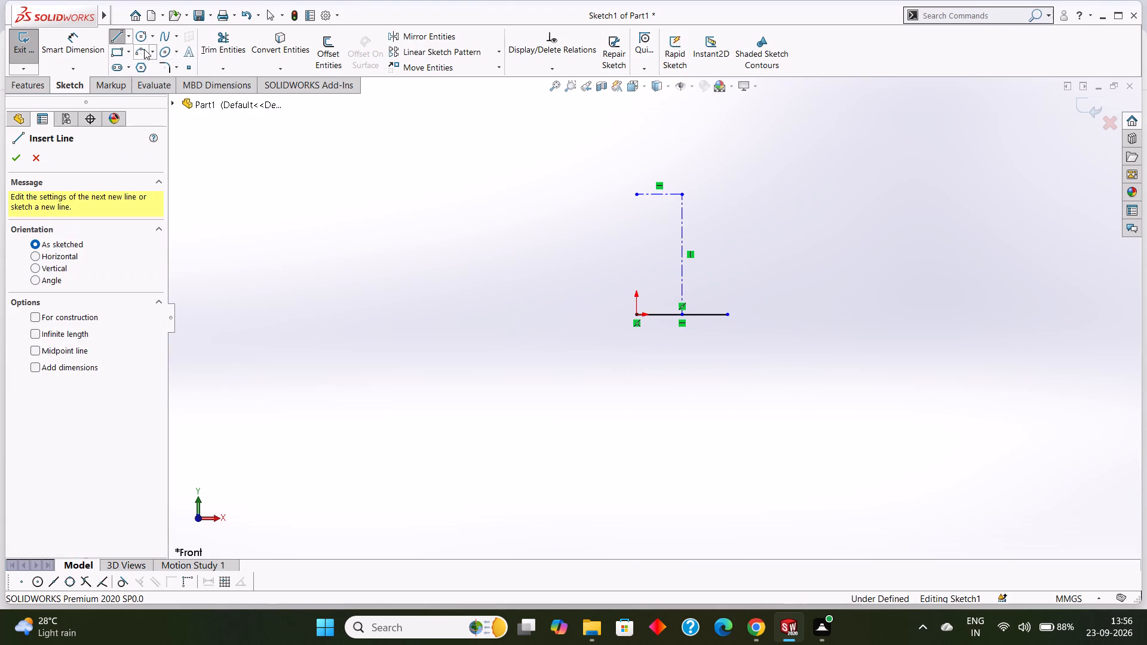
click(128, 37)
click(145, 66)
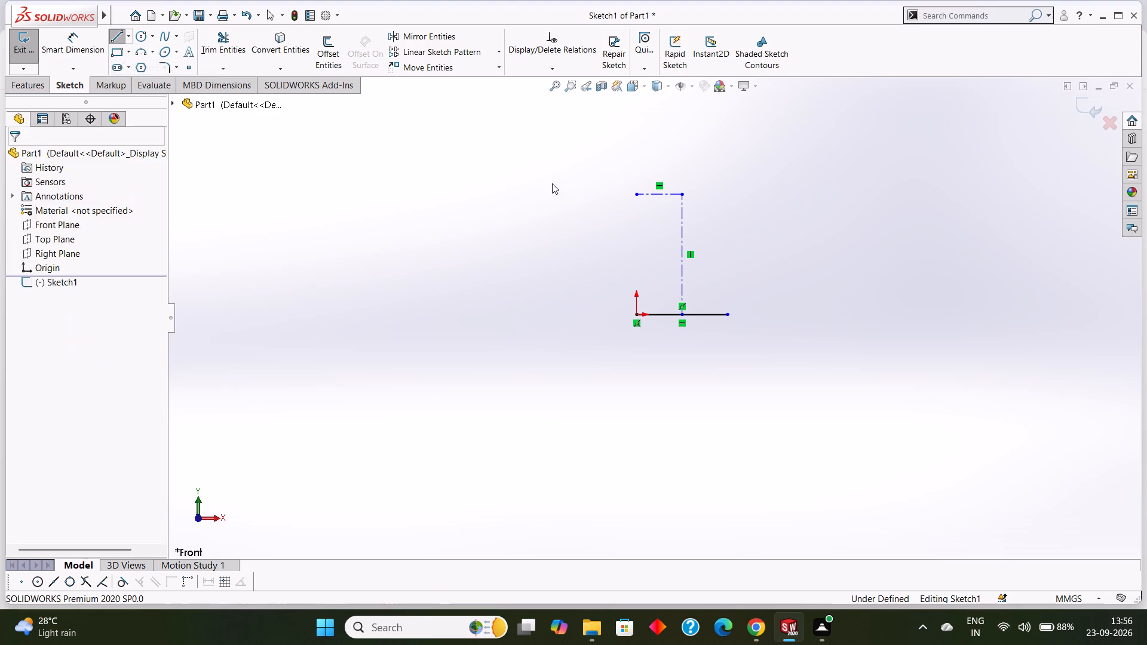
click(684, 194)
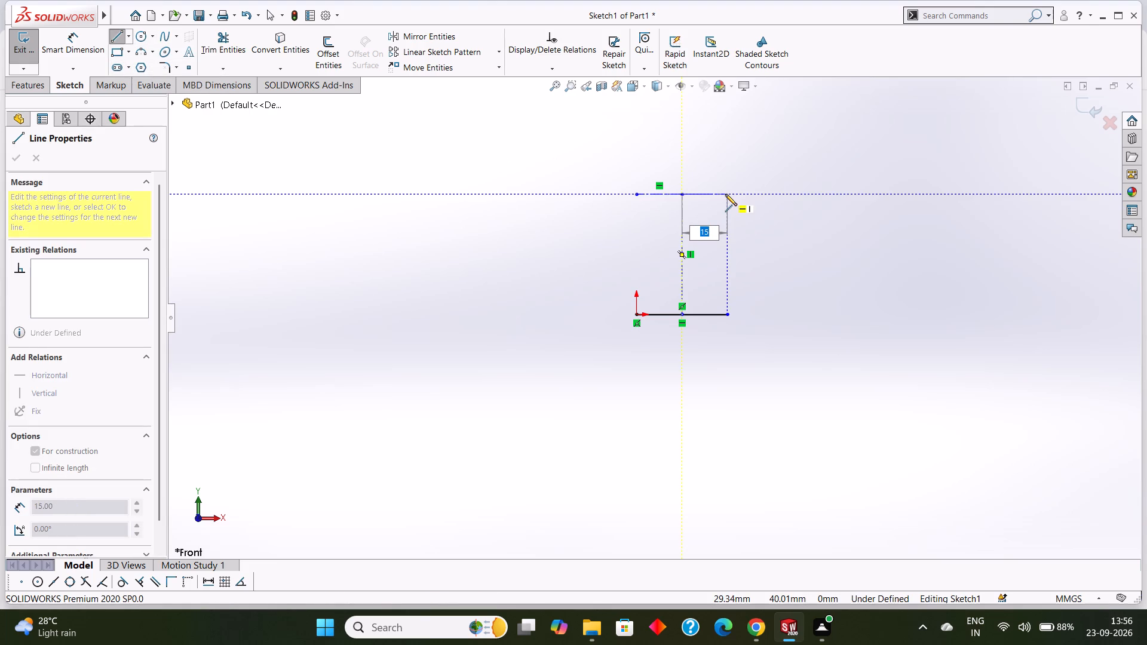
key(Return)
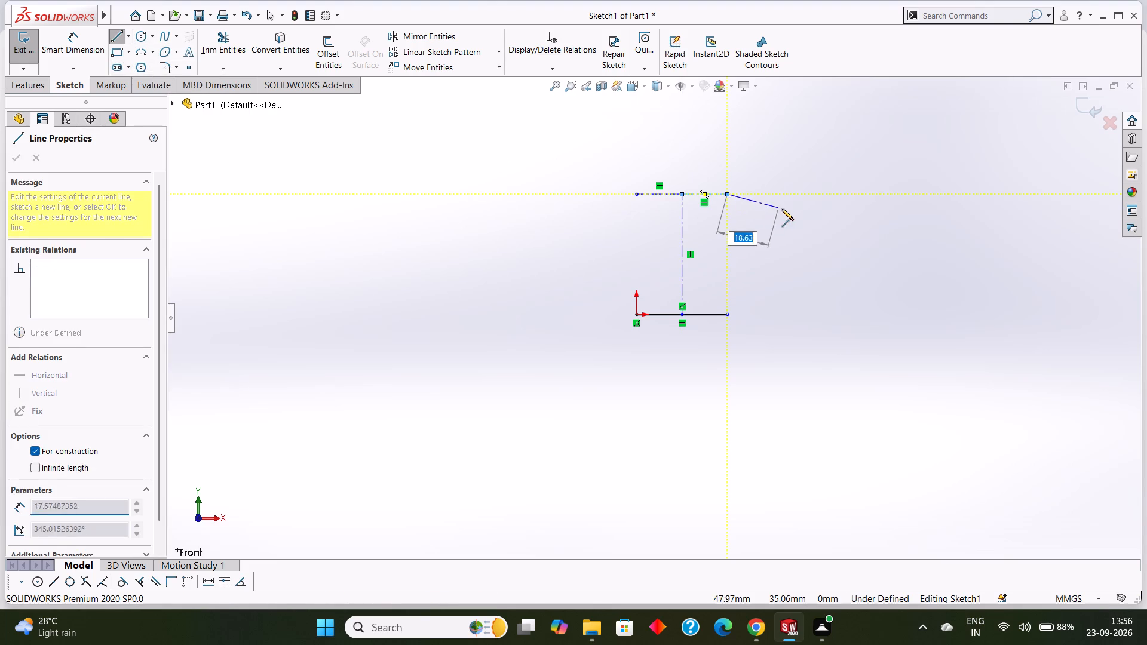
right_click(782, 209)
click(815, 217)
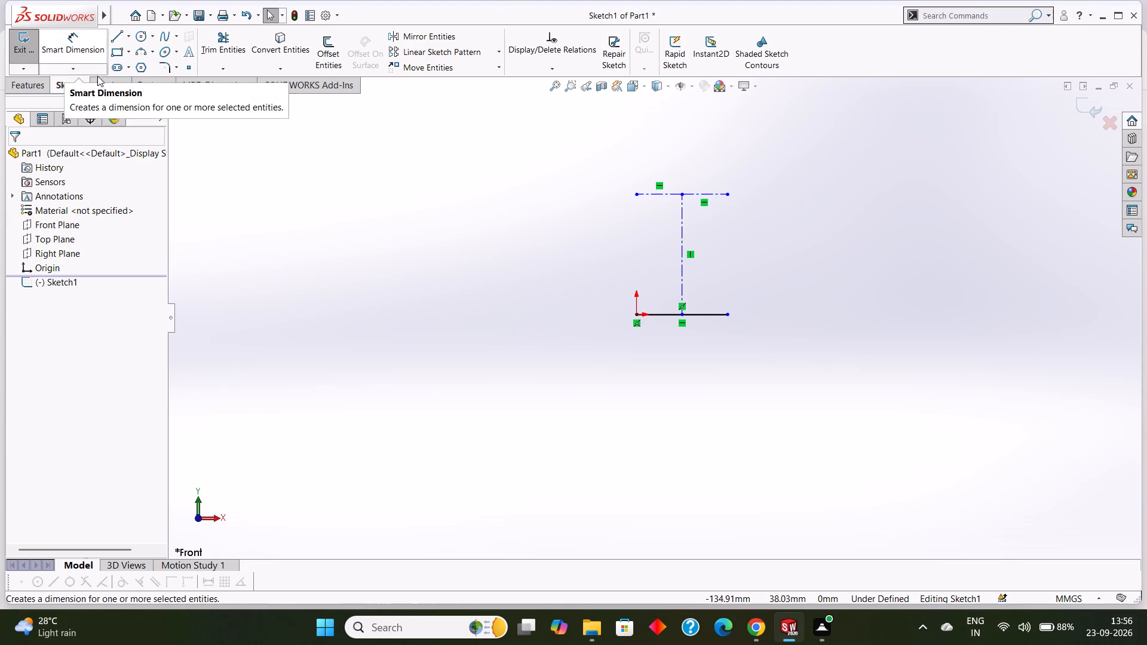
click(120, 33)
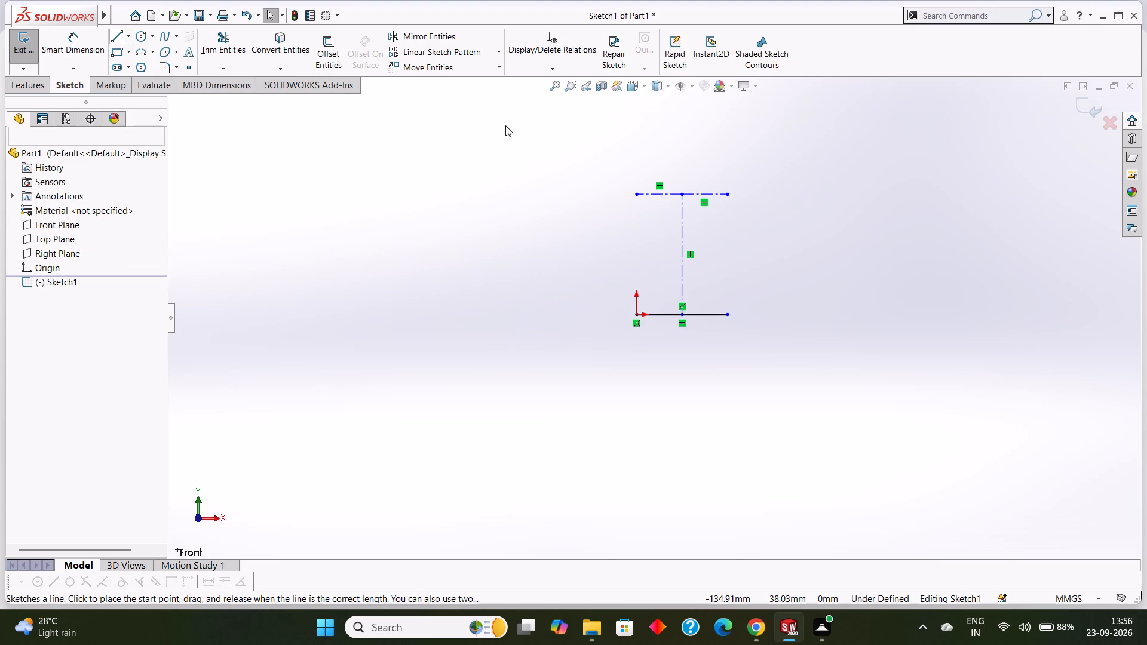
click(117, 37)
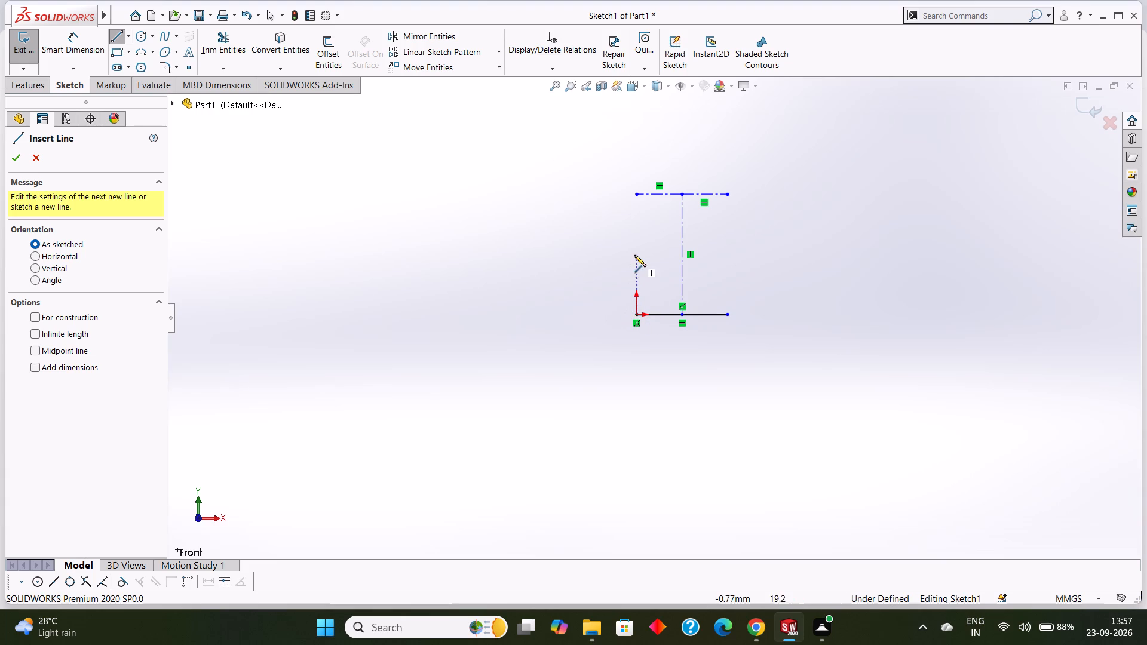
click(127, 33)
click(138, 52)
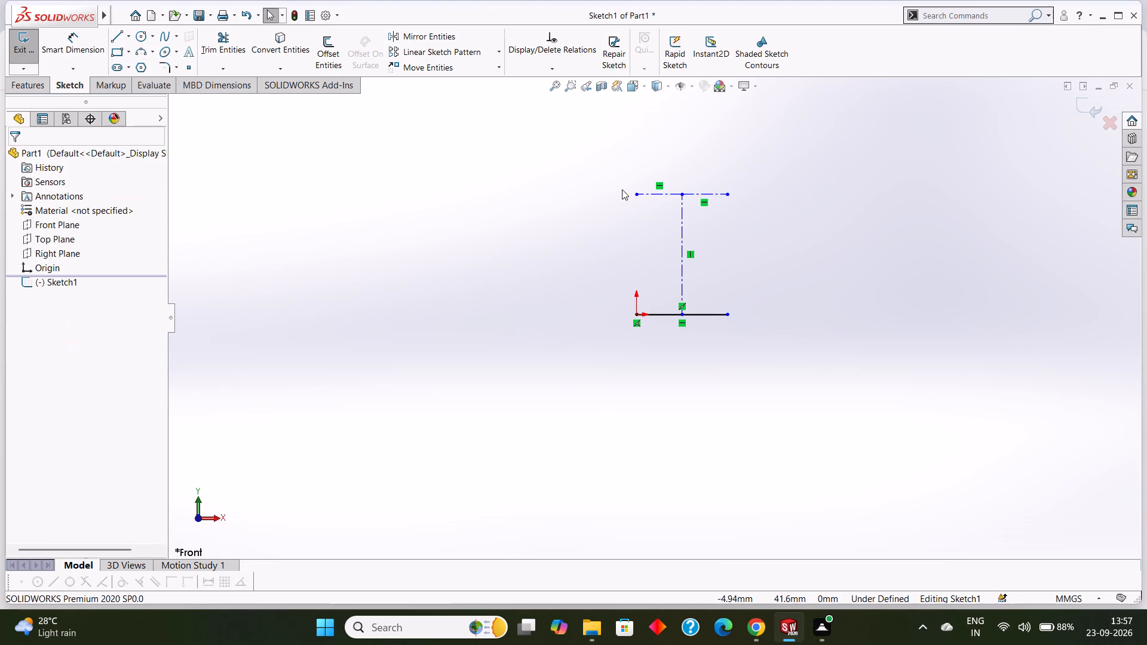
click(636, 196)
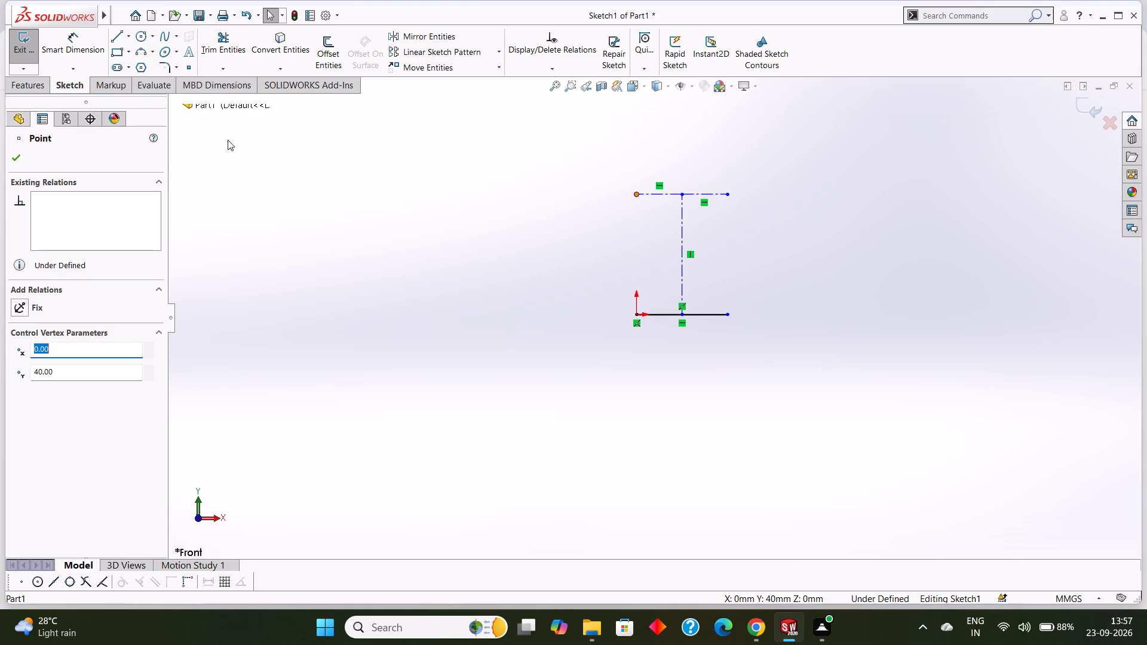
Draw a 20 mm solid line leftward from the left end of the top centerline, continuing about 20 mm vertically down.
click(116, 38)
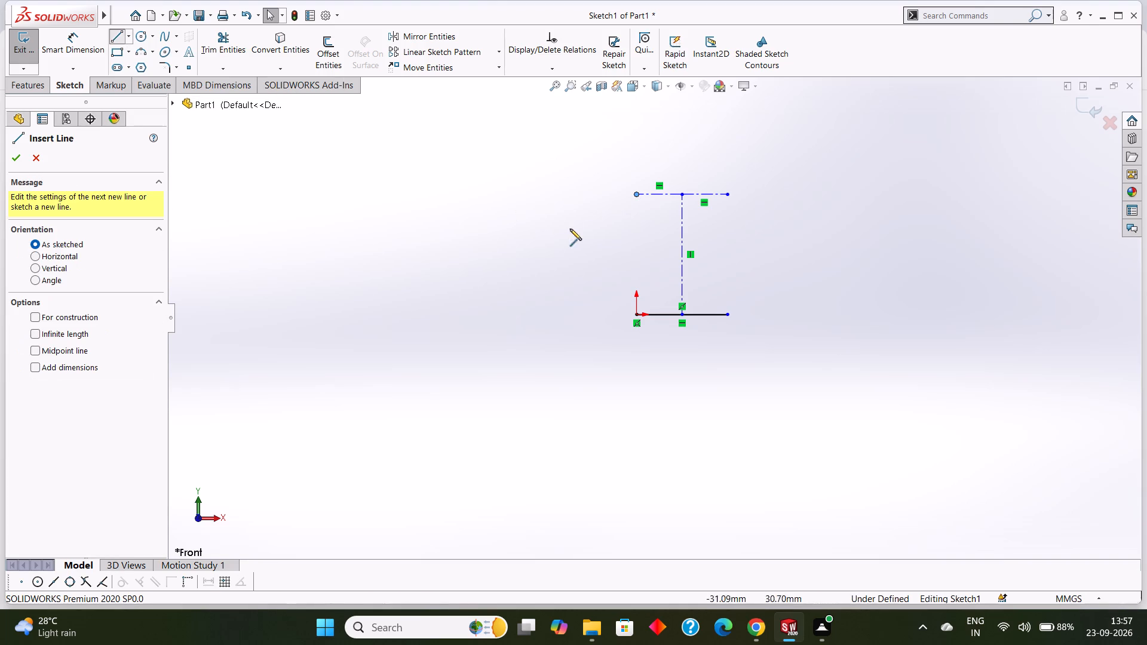
click(634, 194)
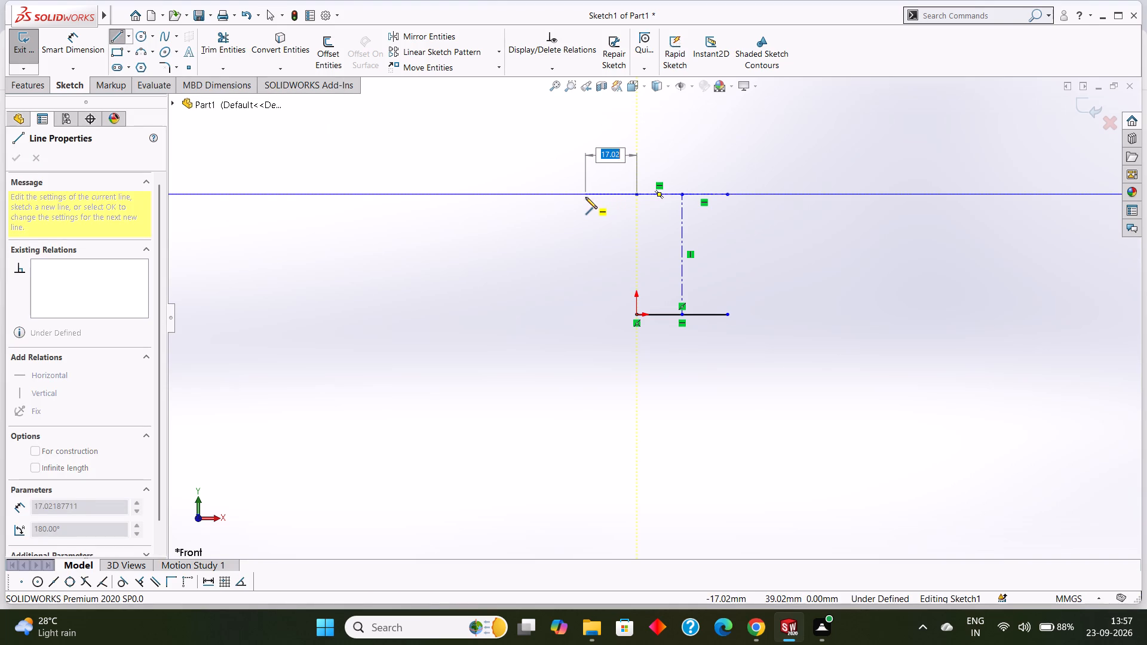
text(20)
key(Return)
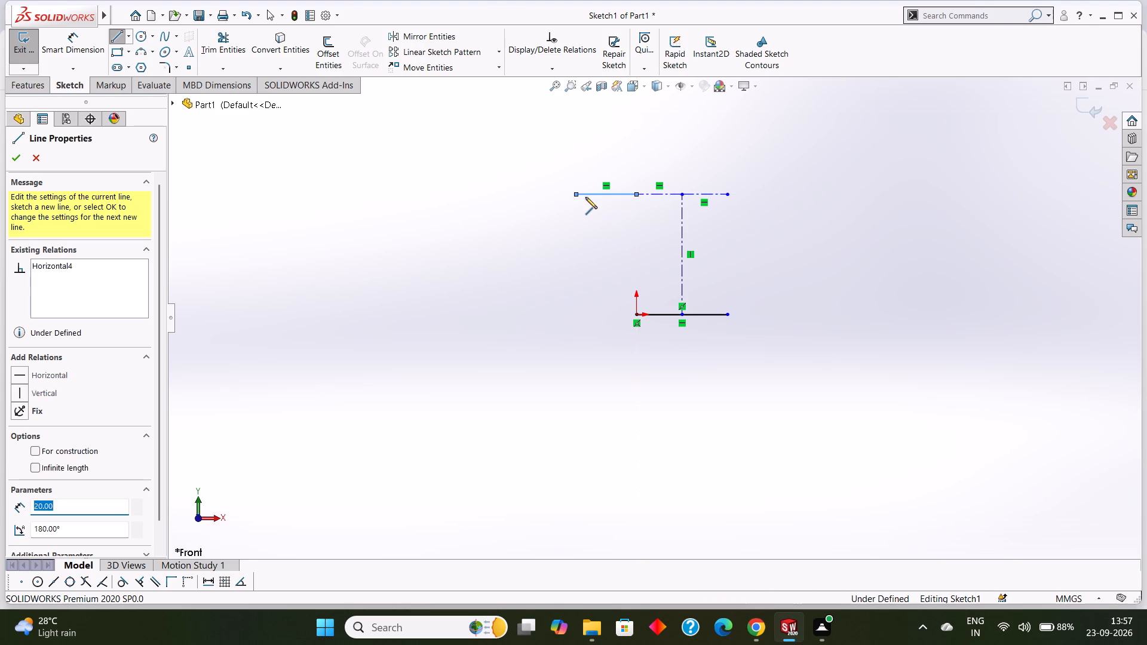
click(576, 253)
right_click(523, 278)
click(566, 285)
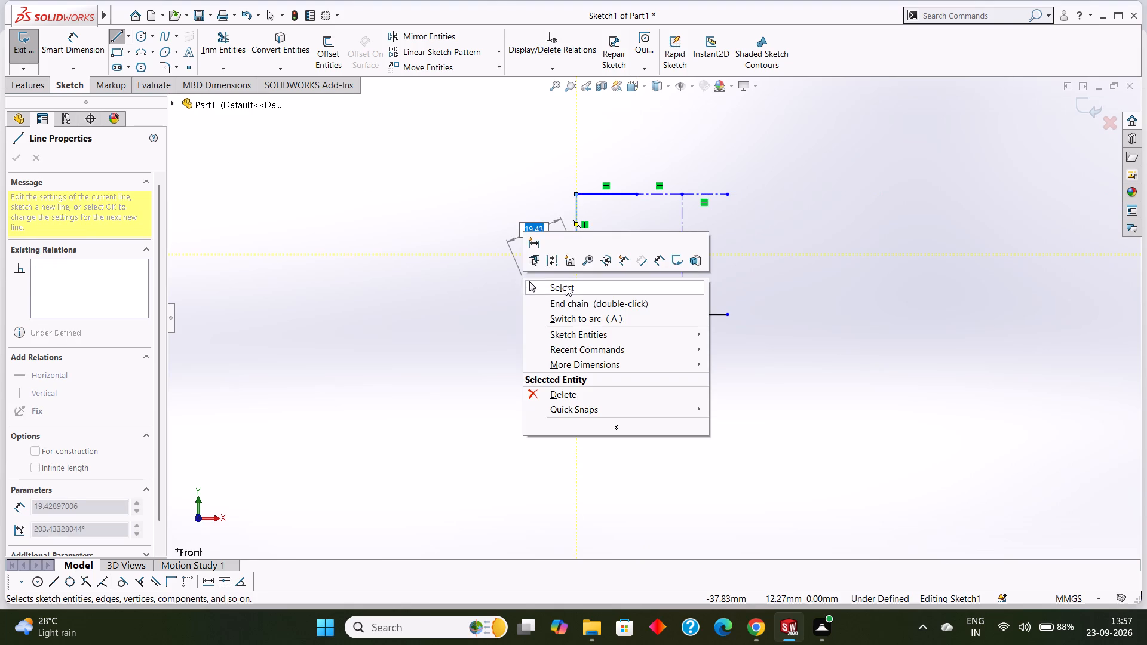
Draw a 20 mm solid line rightward from the right end of the top centerline, continuing 20 mm vertically down.
click(117, 36)
click(728, 196)
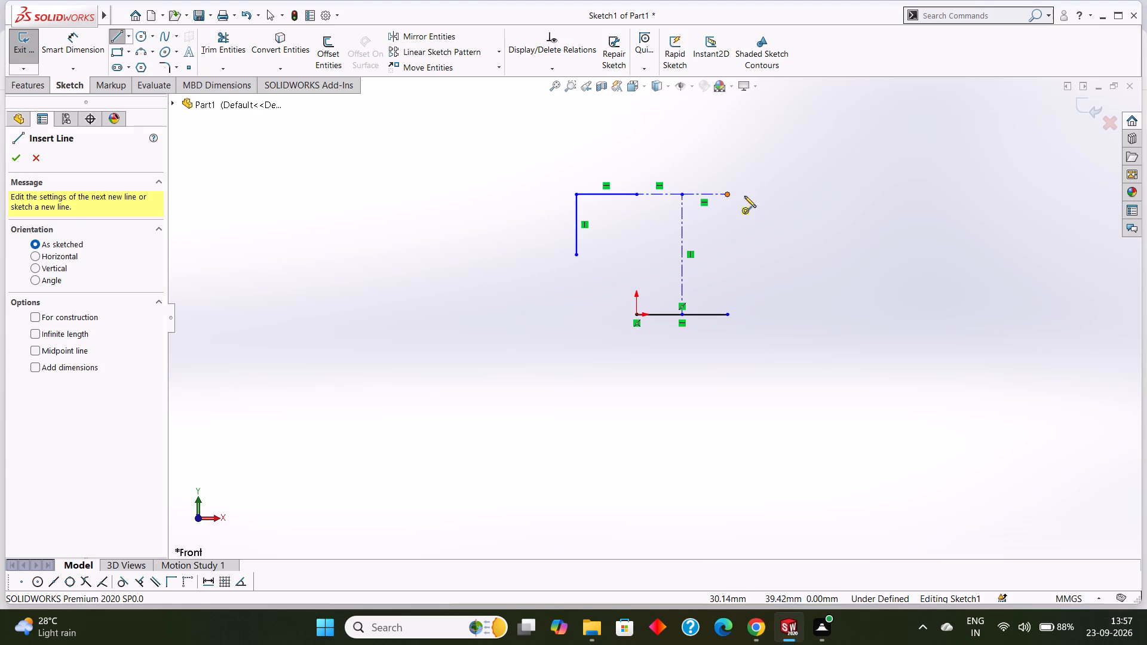
text(20)
key(Return)
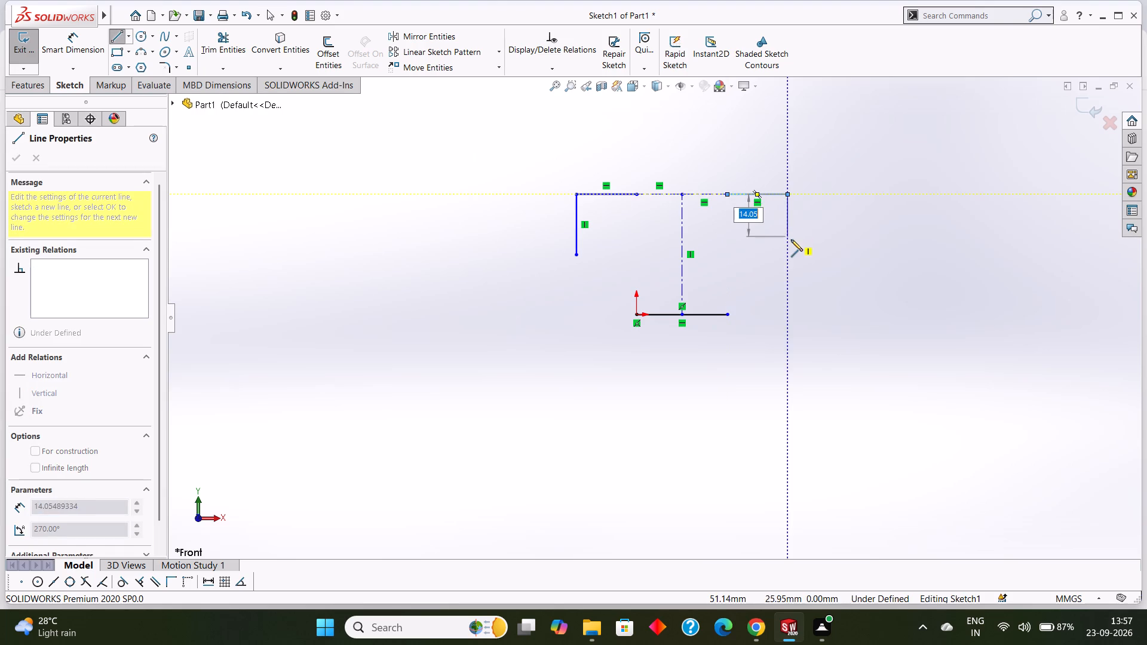
text(20)
key(Return)
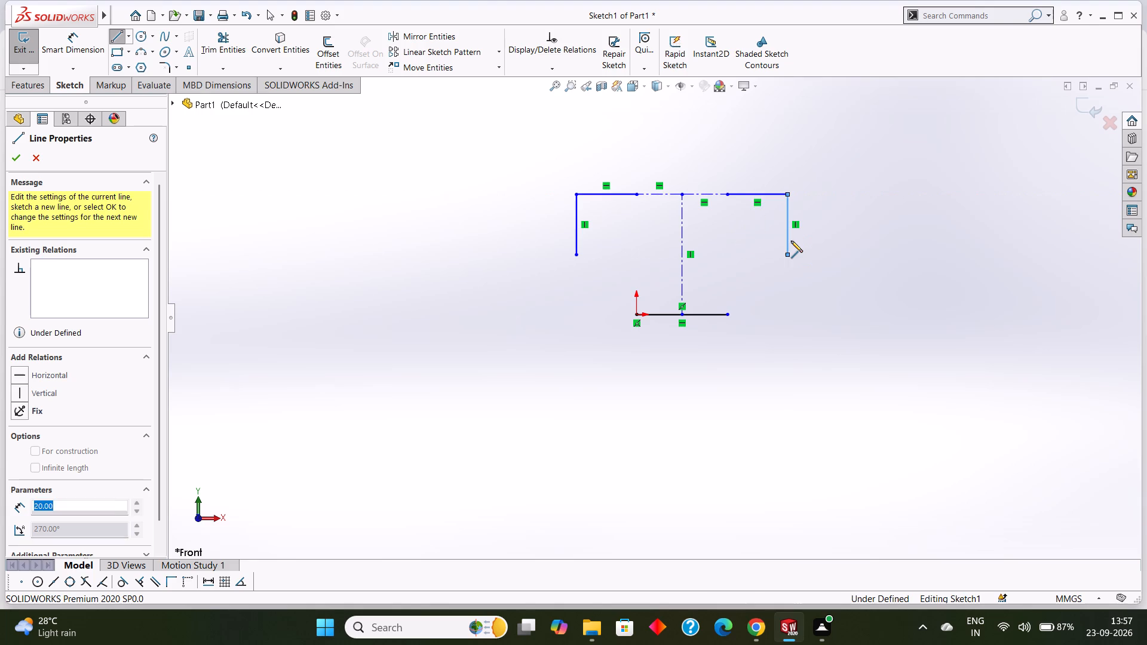
right_click(838, 263)
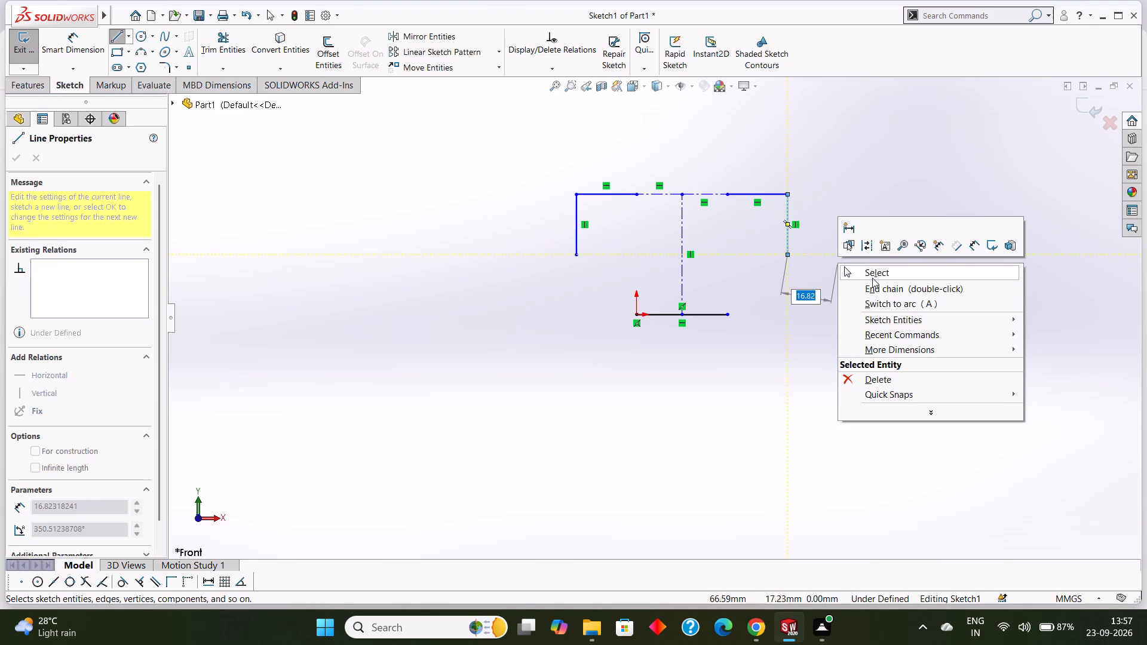
click(872, 278)
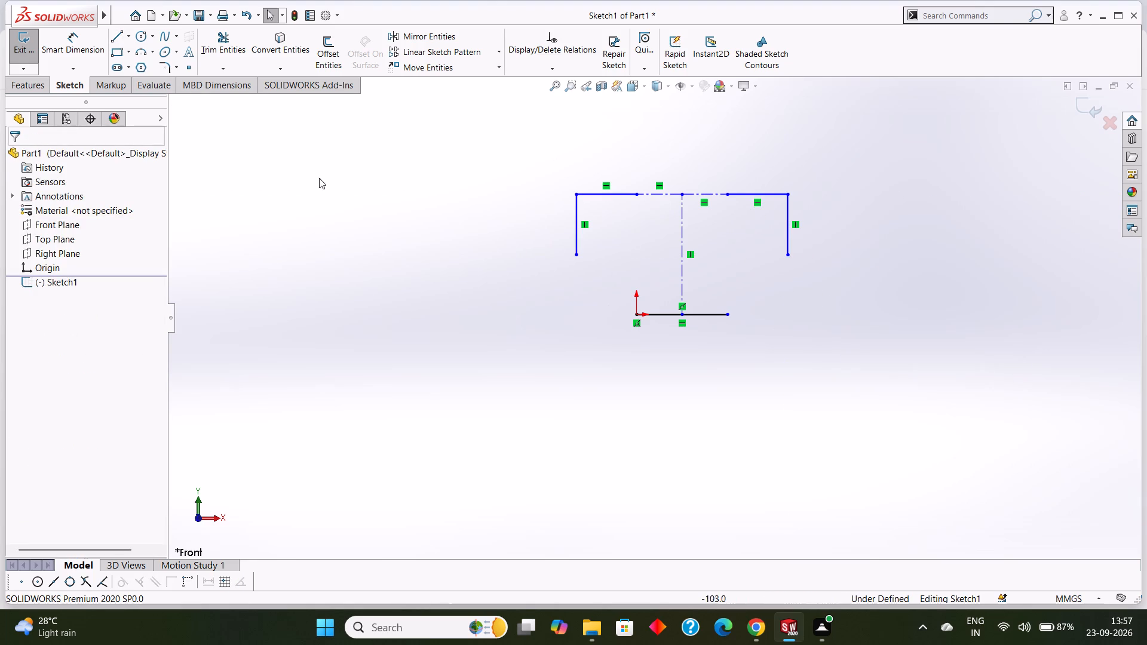
Draw a diagonal line from the origin to the lower end of the left vertical line.
click(115, 36)
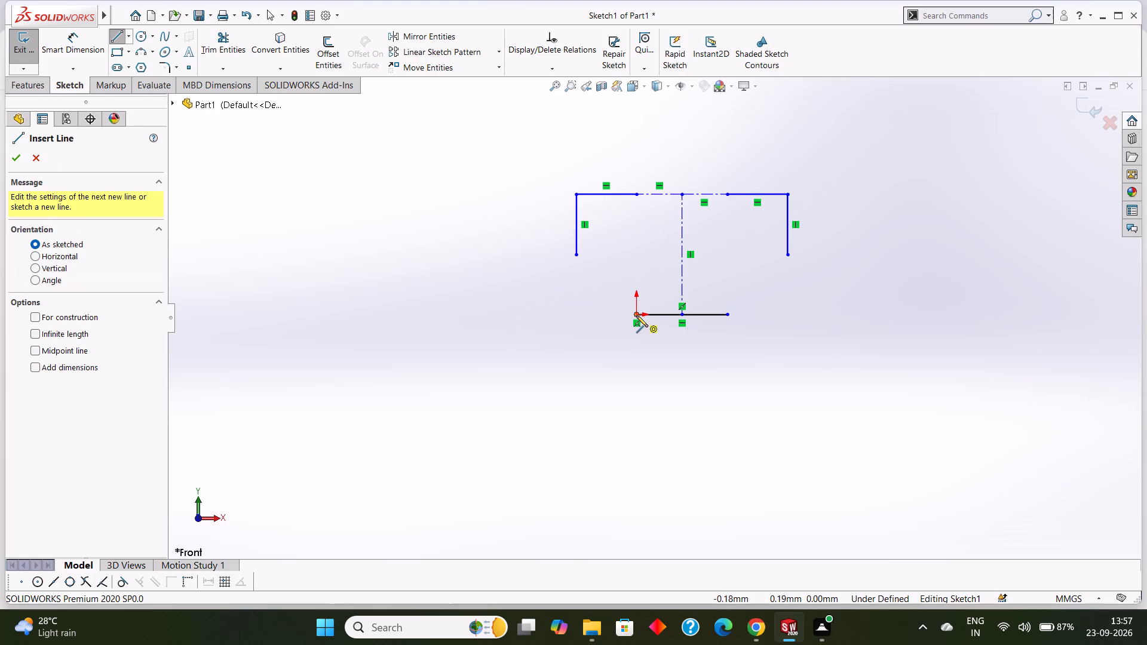
click(636, 315)
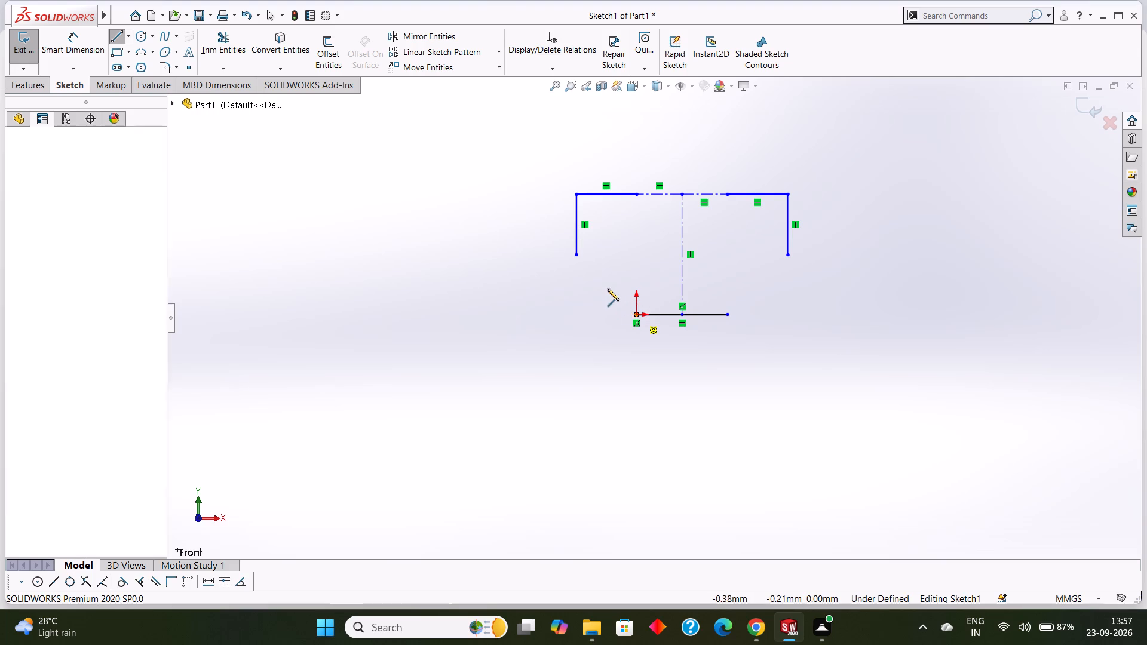
click(576, 256)
right_click(539, 308)
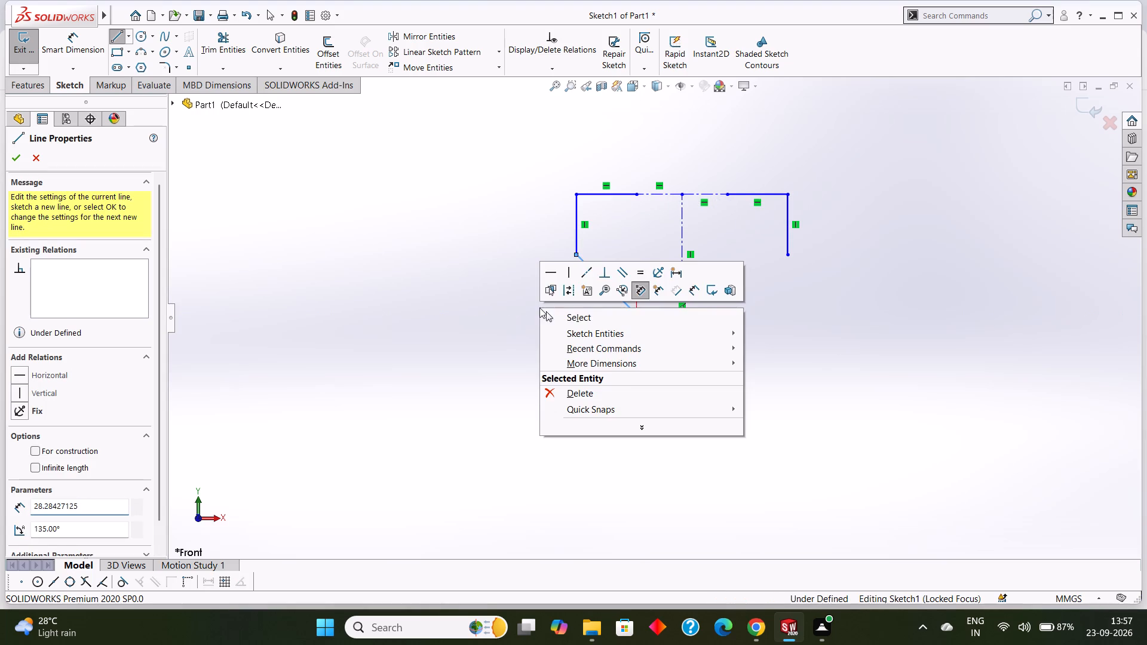
click(569, 317)
Draw a diagonal line from the base line's right end to the lower end of the right vertical line.
click(113, 33)
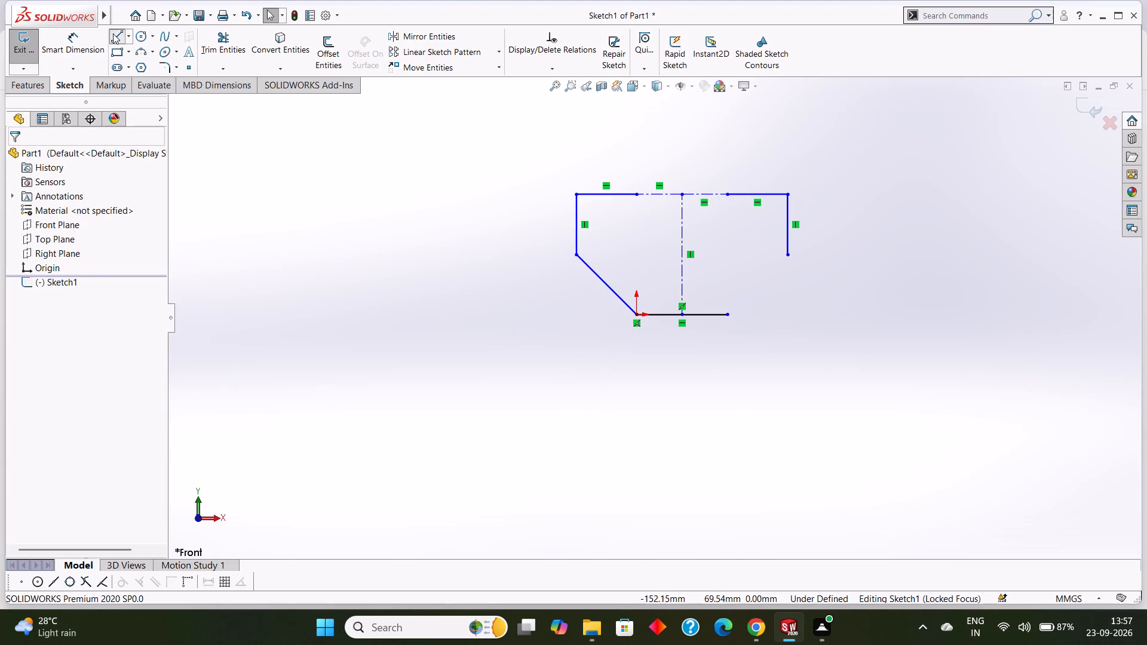
click(728, 314)
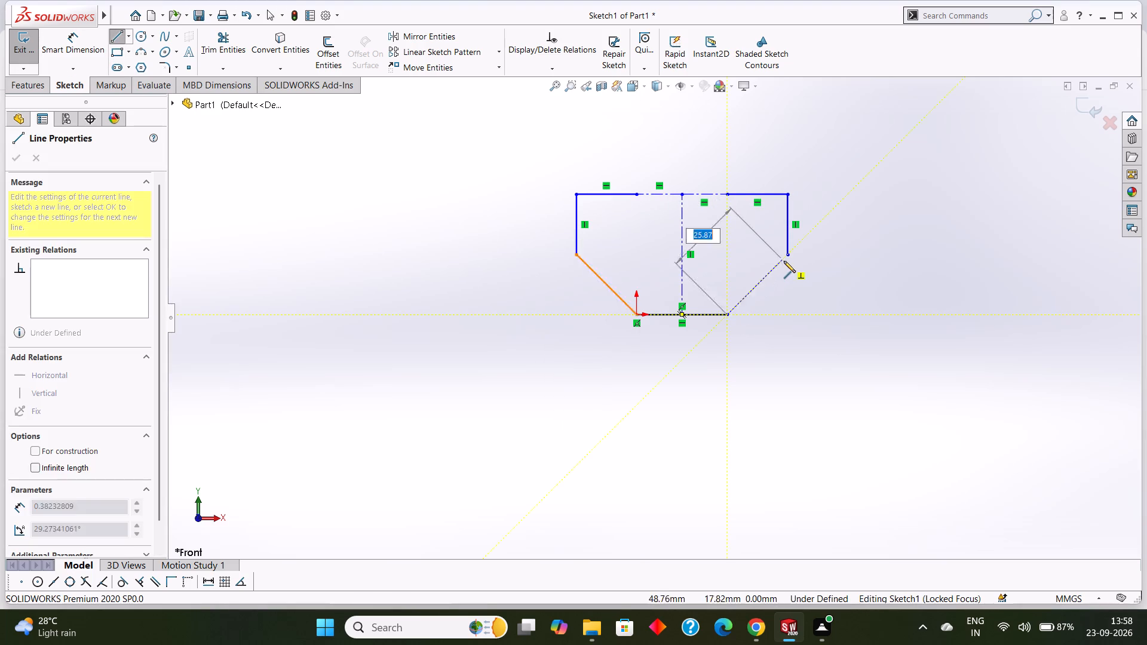
click(787, 256)
right_click(834, 282)
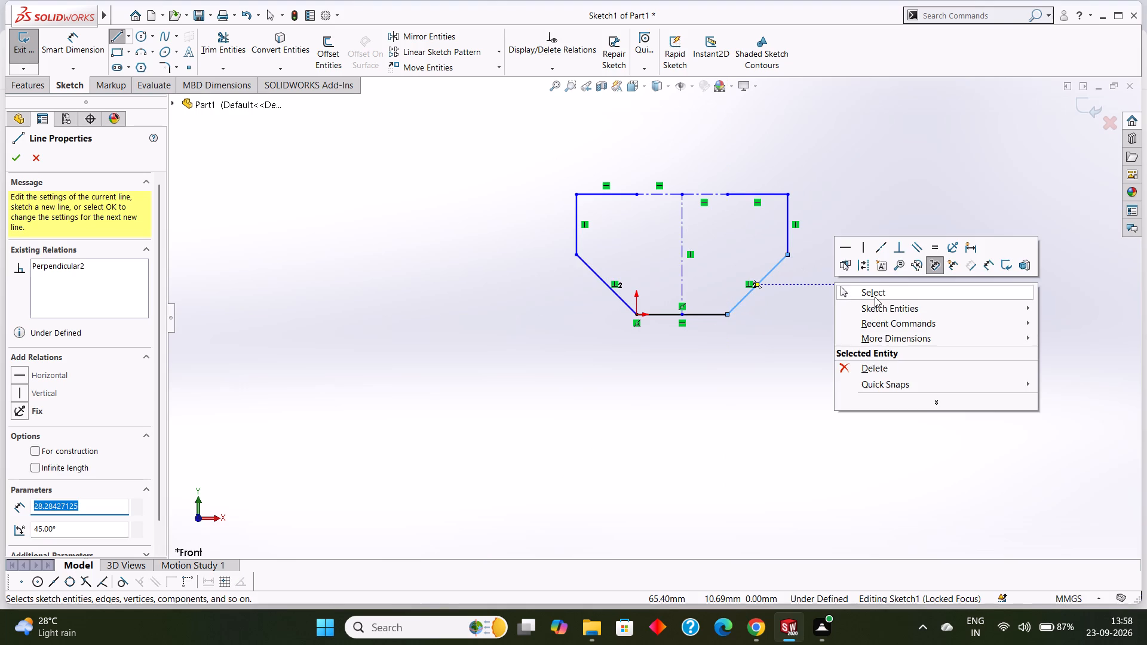
click(875, 297)
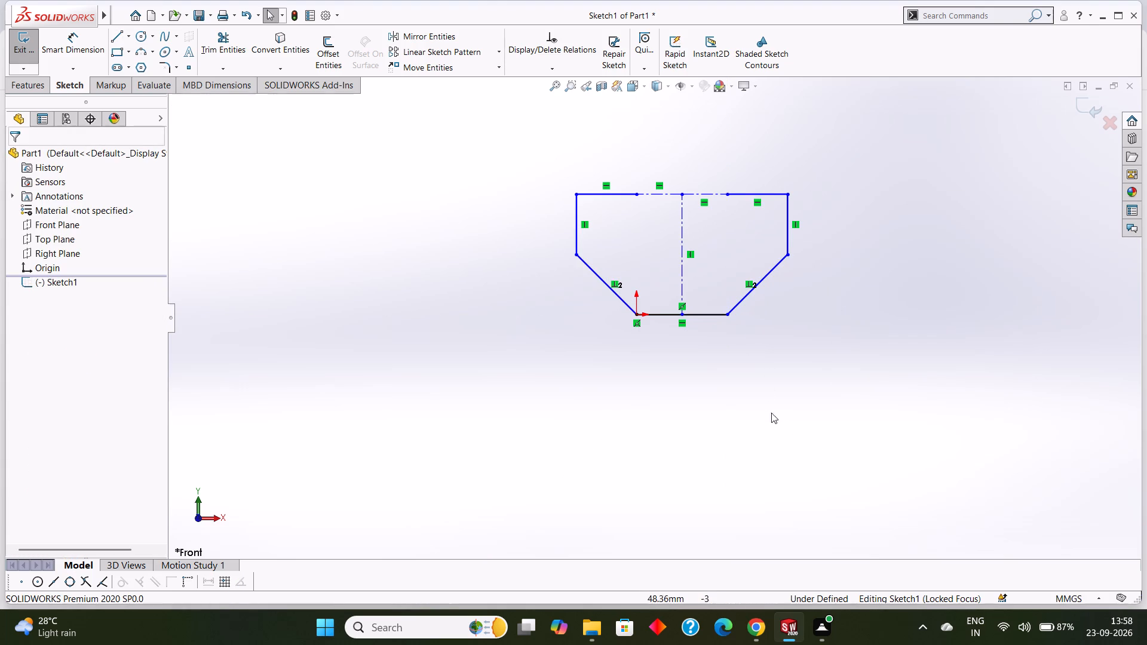
Delete the two horizontal top centerlines and the vertical centerline from the sketch.
right_click(664, 192)
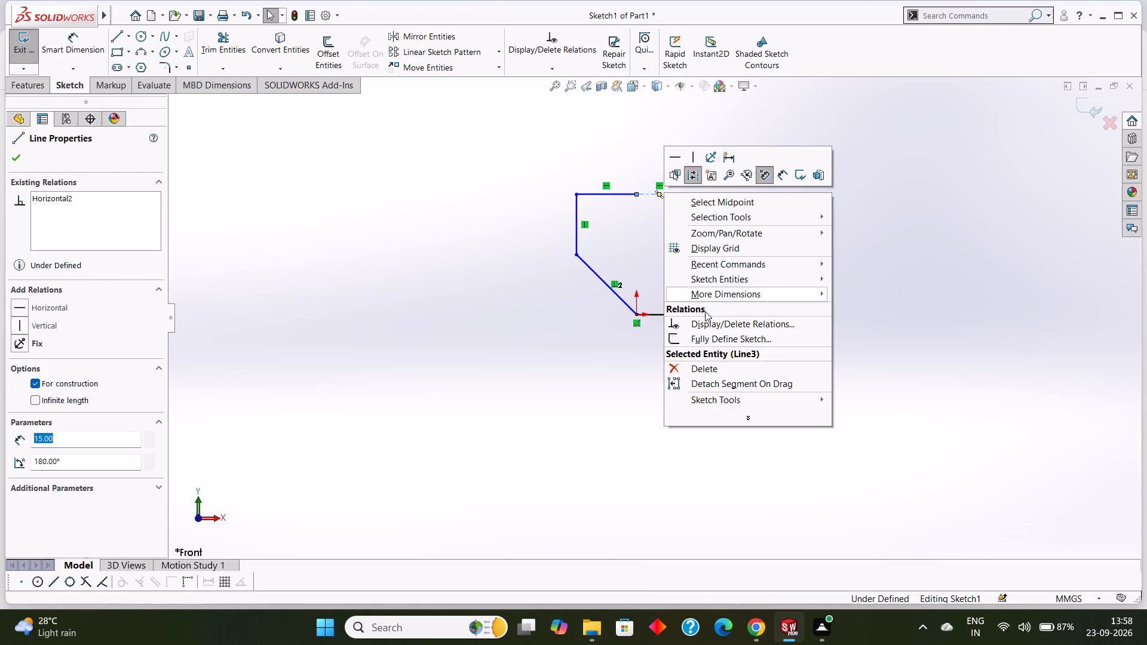
click(714, 369)
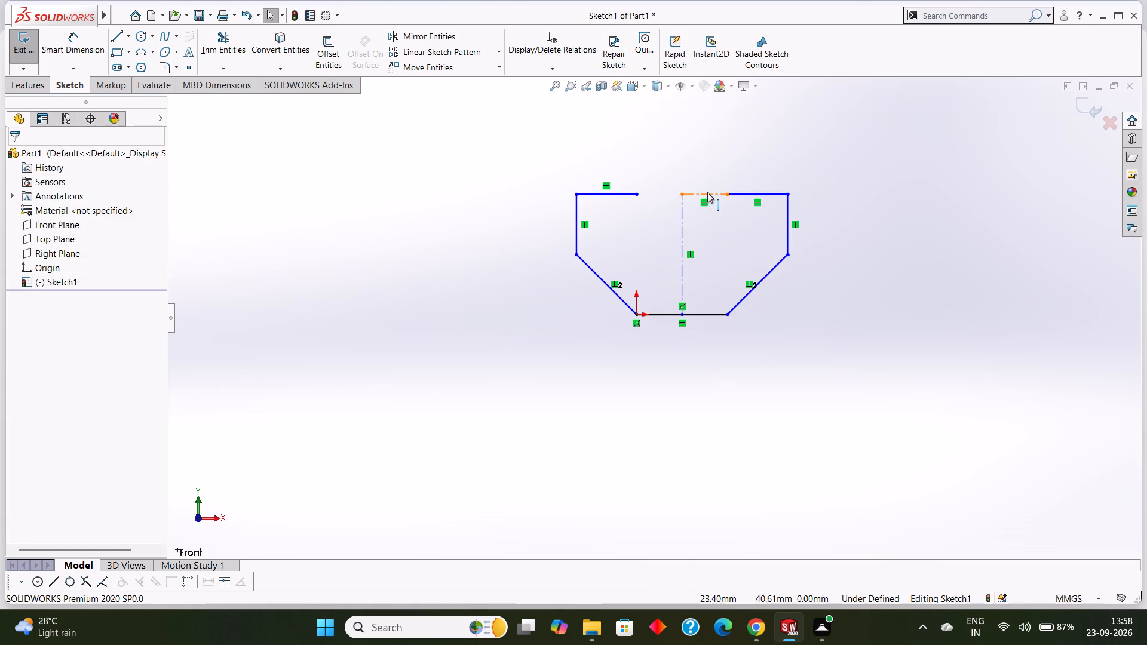
right_click(707, 192)
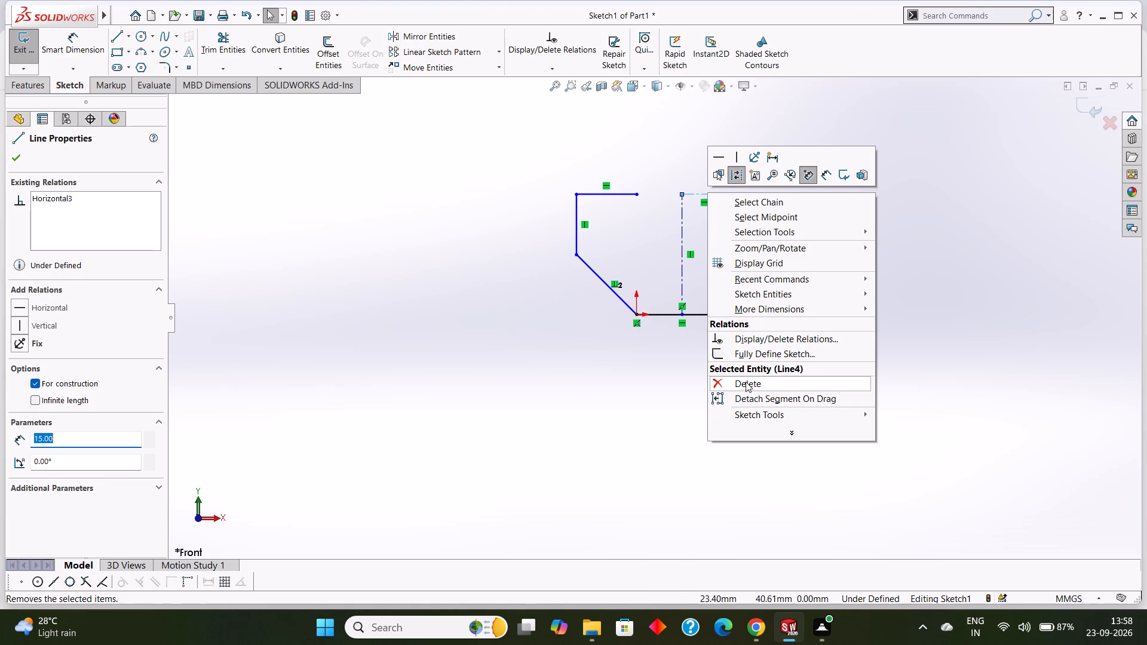
click(746, 382)
right_click(680, 215)
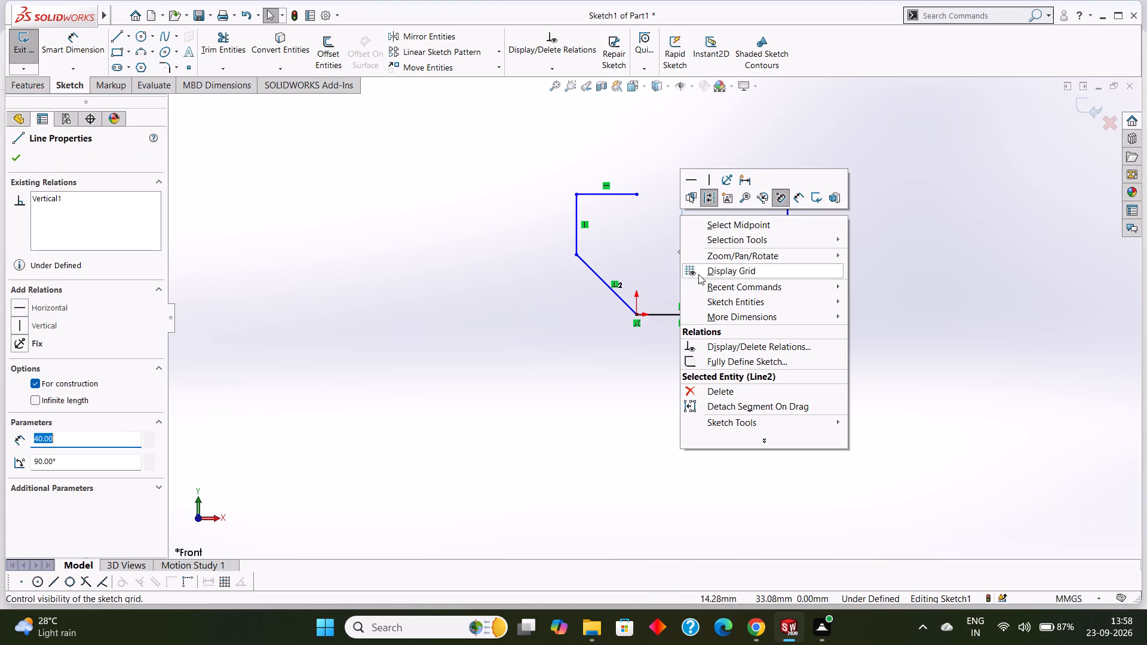
click(726, 392)
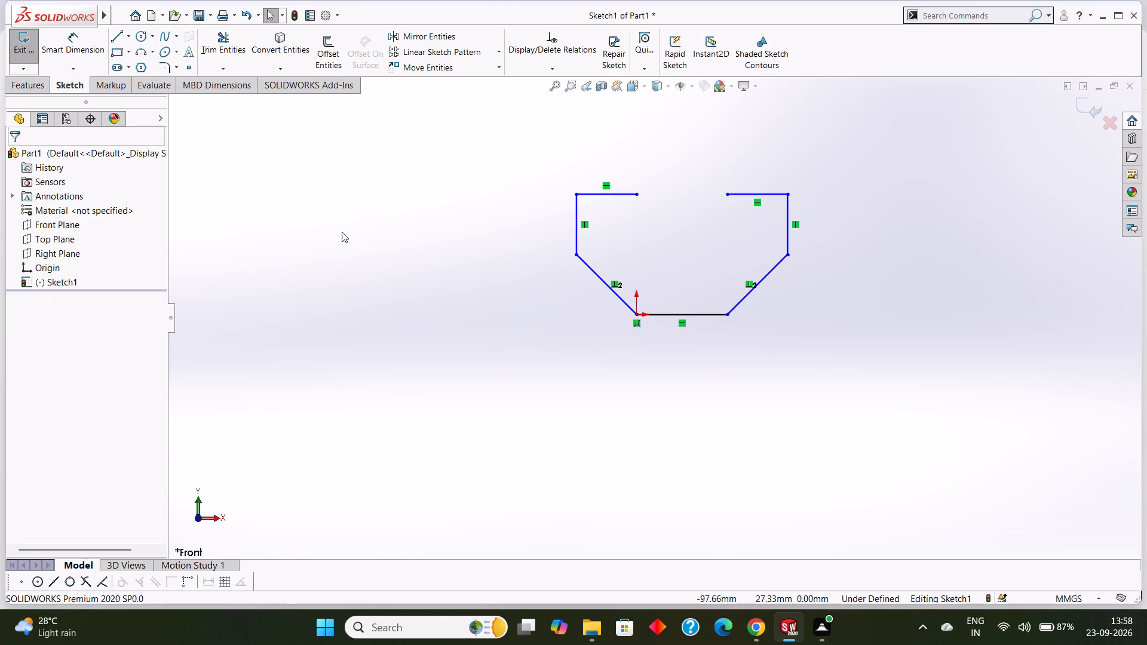
Draw one horizontal centerline across the top gap, joining the inner ends of the two solid top lines.
click(128, 35)
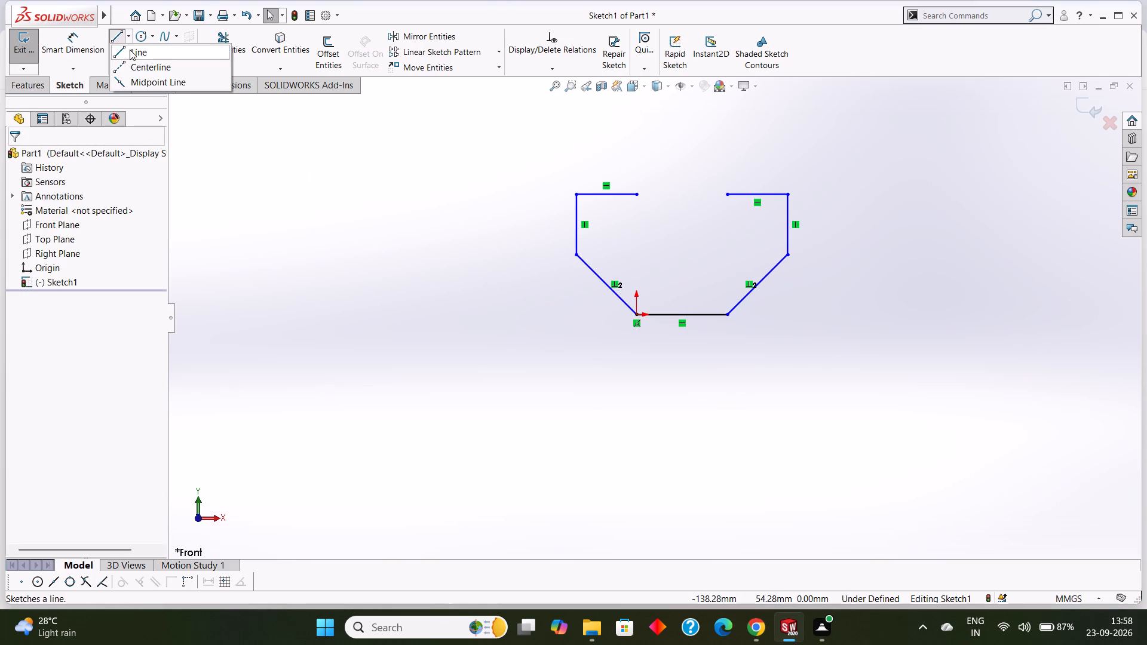
click(140, 65)
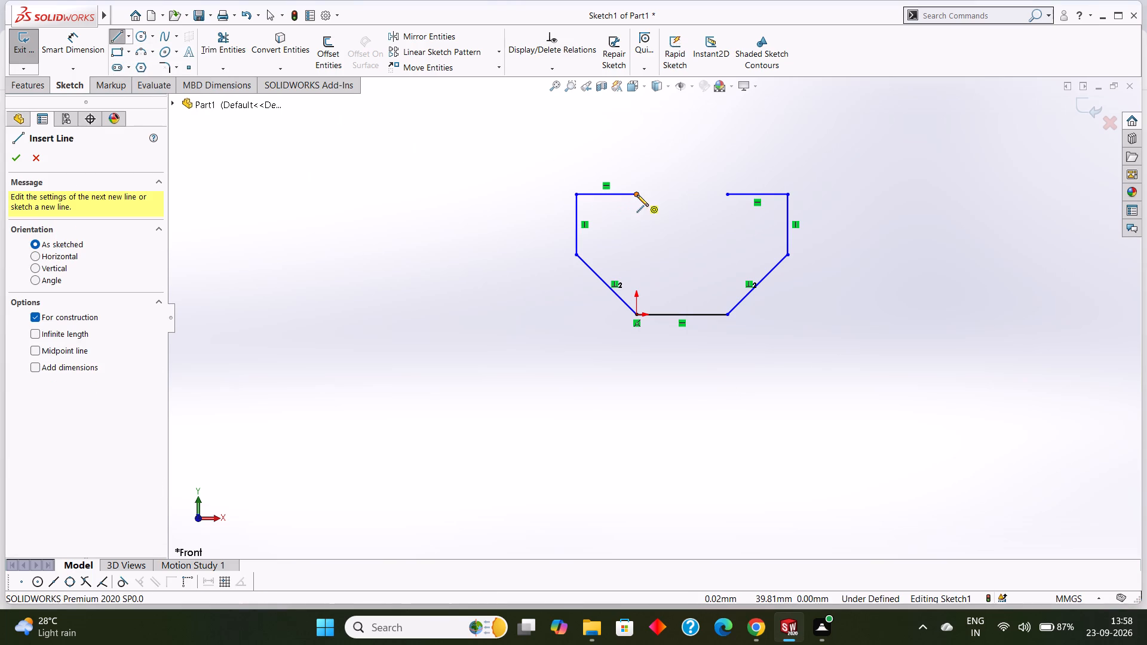
click(637, 195)
click(729, 198)
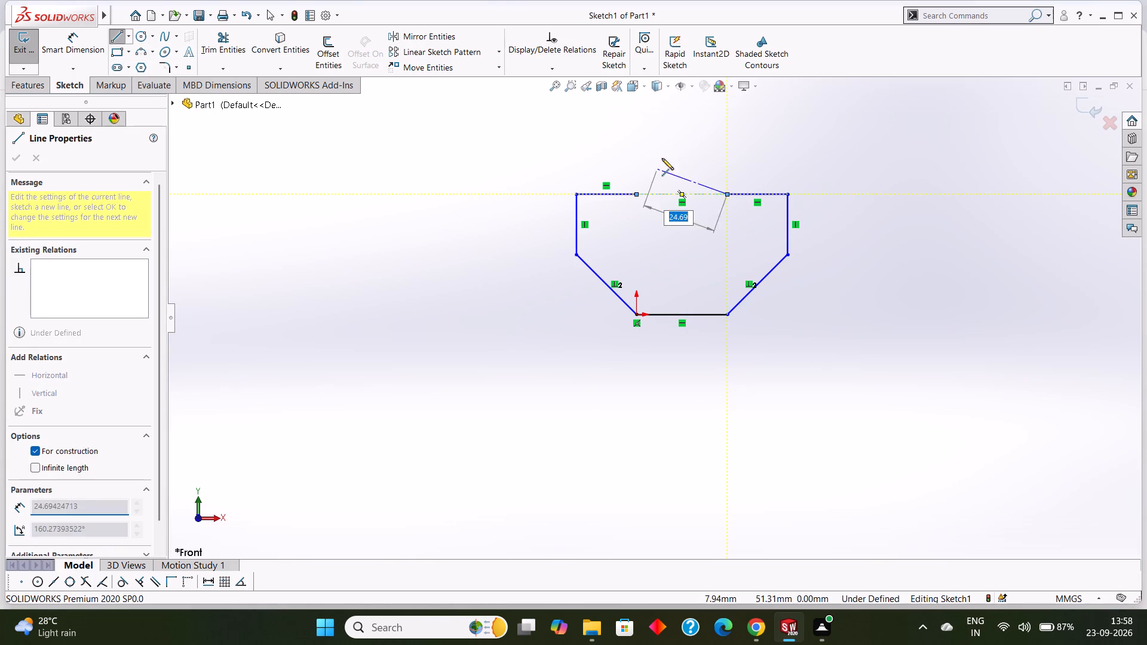
right_click(663, 157)
click(696, 163)
Dimension the lengths of the horizontal base line and both solid top lines.
click(81, 39)
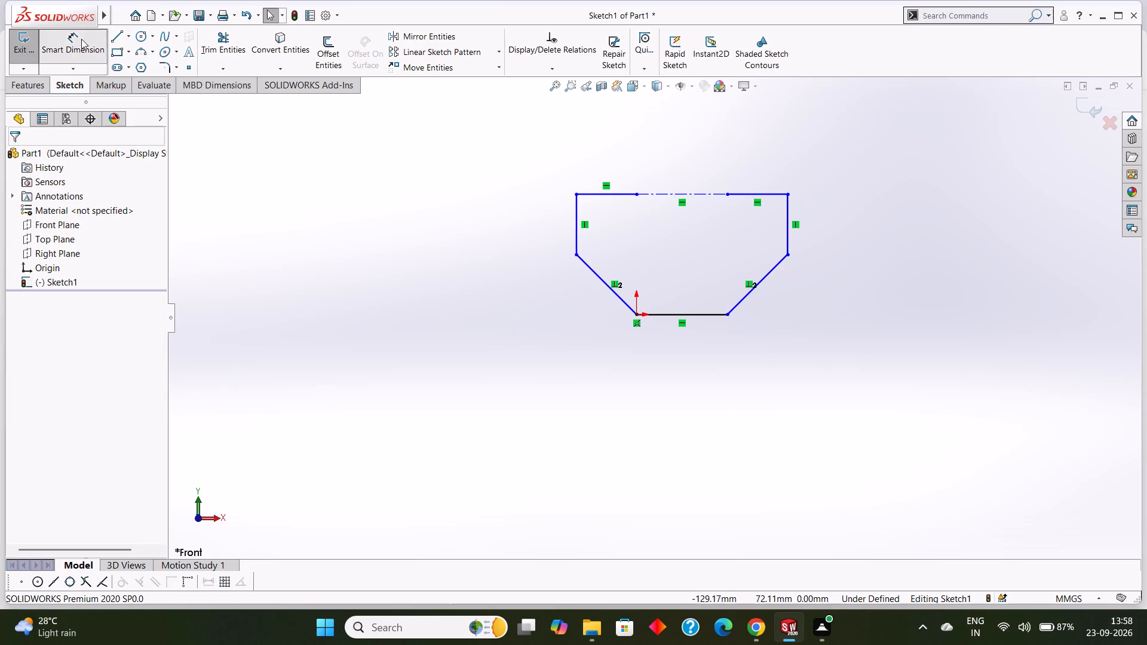
click(706, 316)
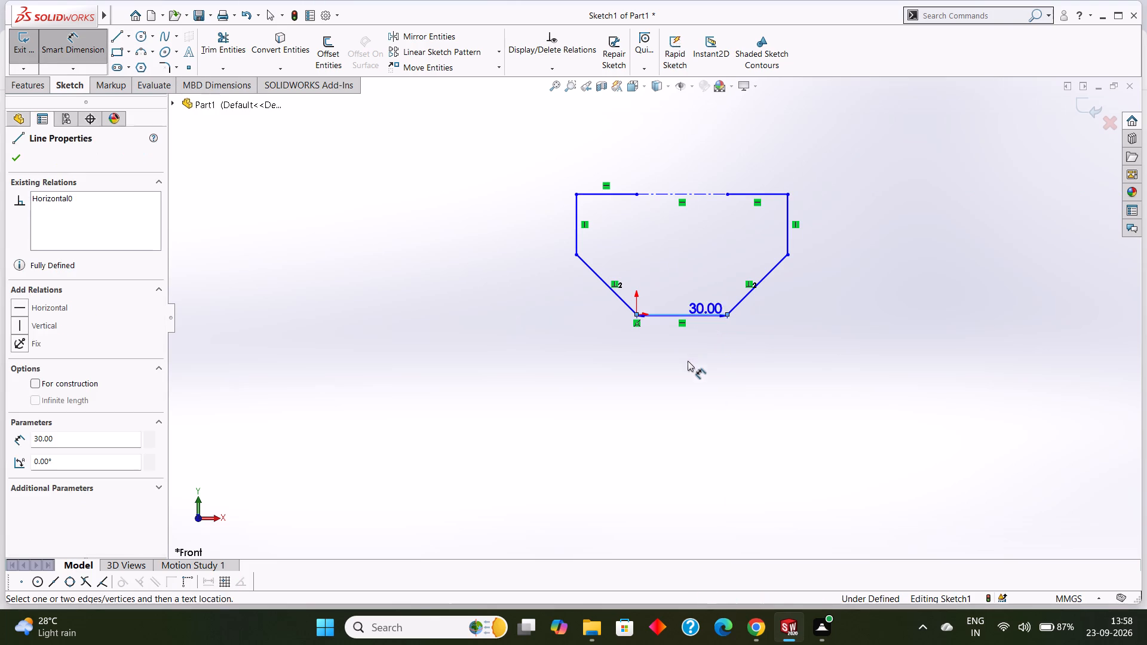
click(686, 368)
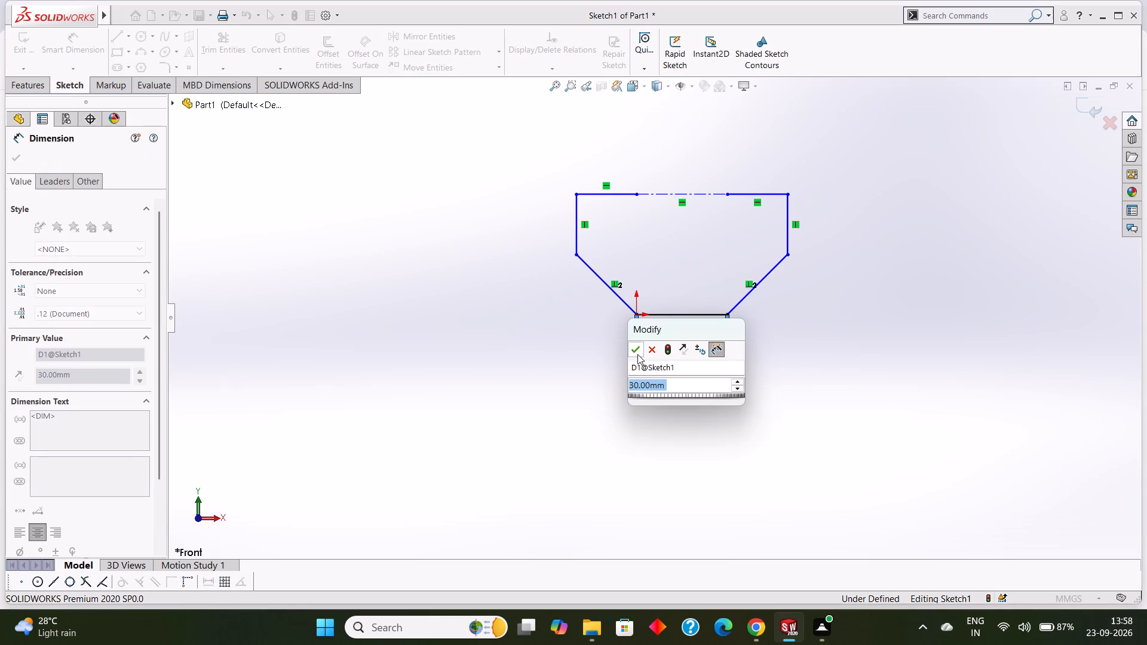
click(631, 343)
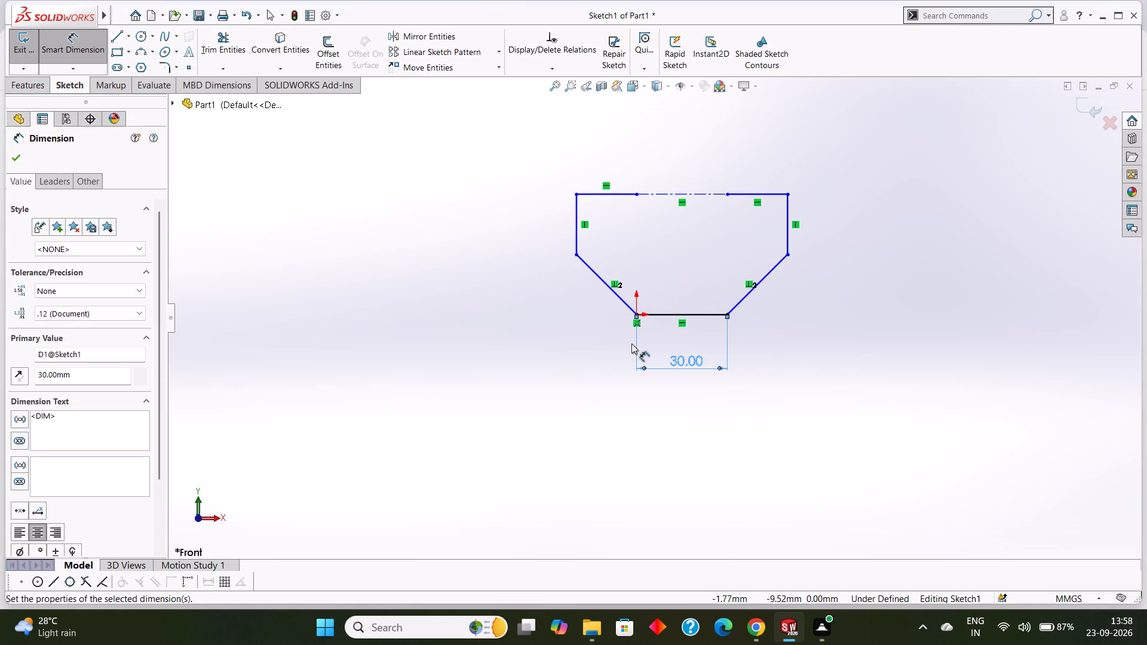
click(601, 198)
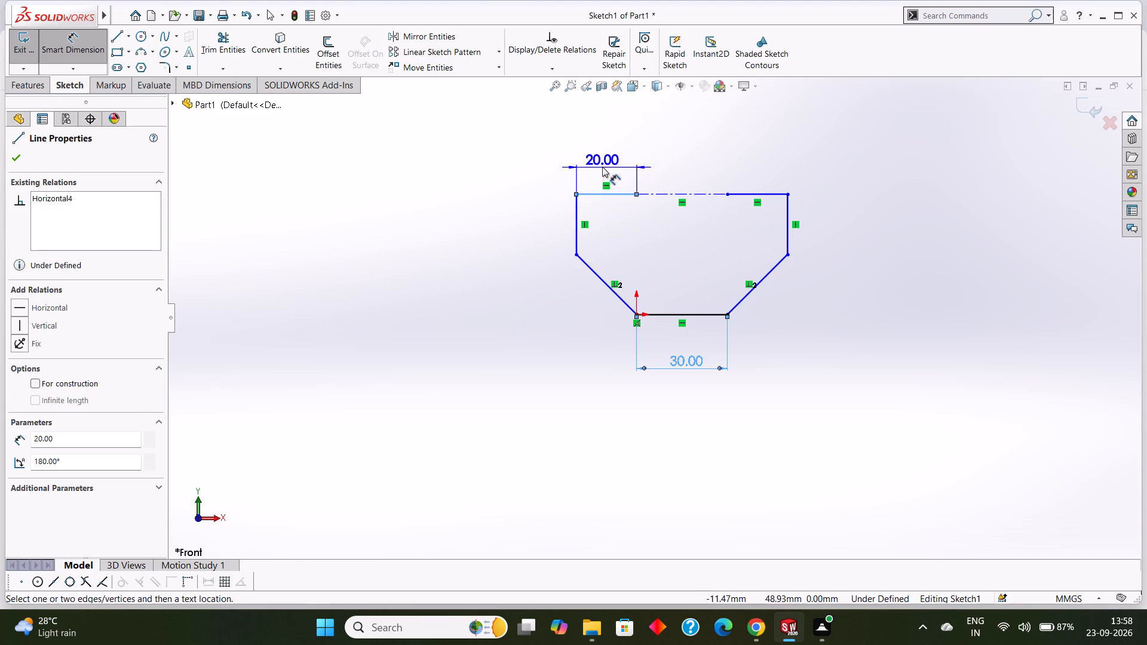
click(602, 164)
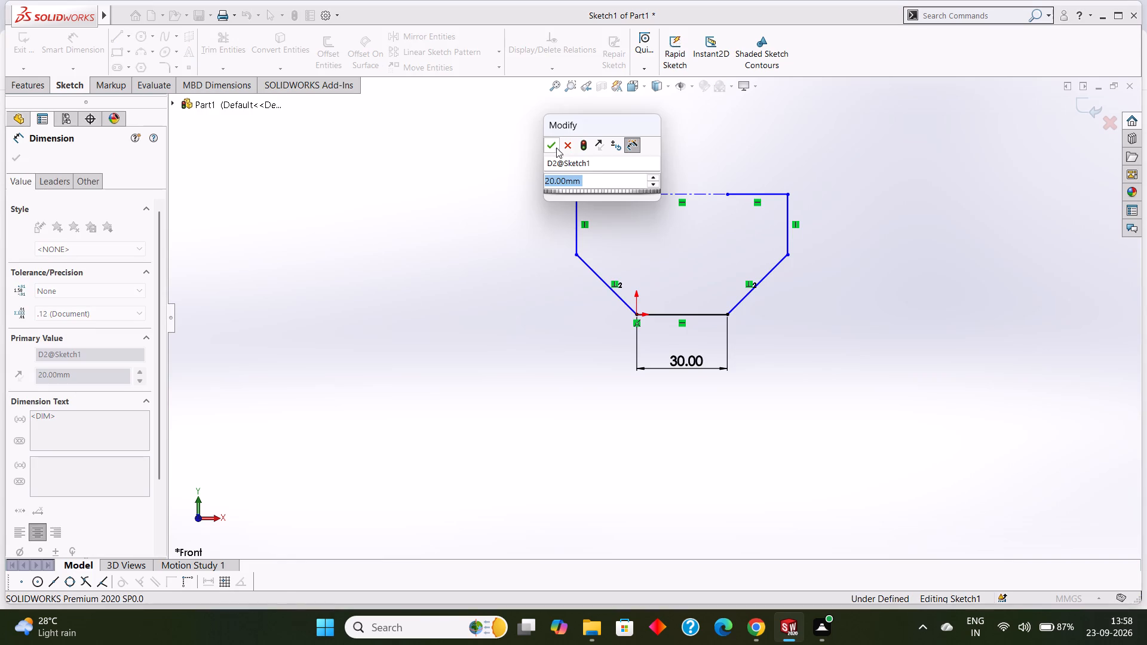
click(554, 146)
click(774, 191)
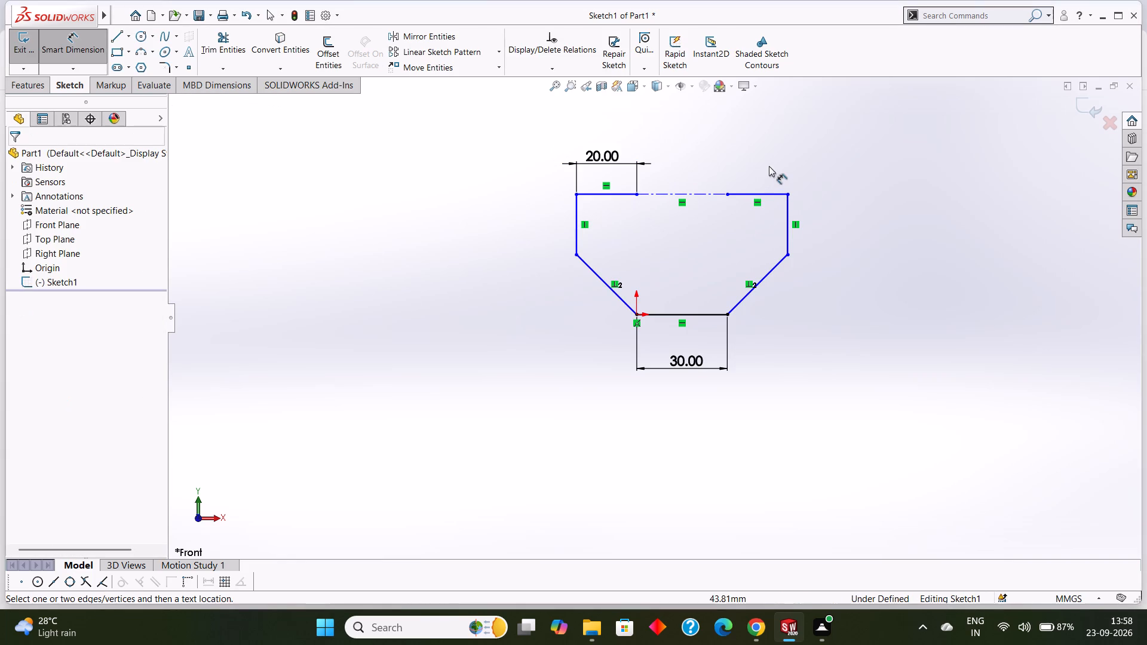
click(763, 193)
click(763, 168)
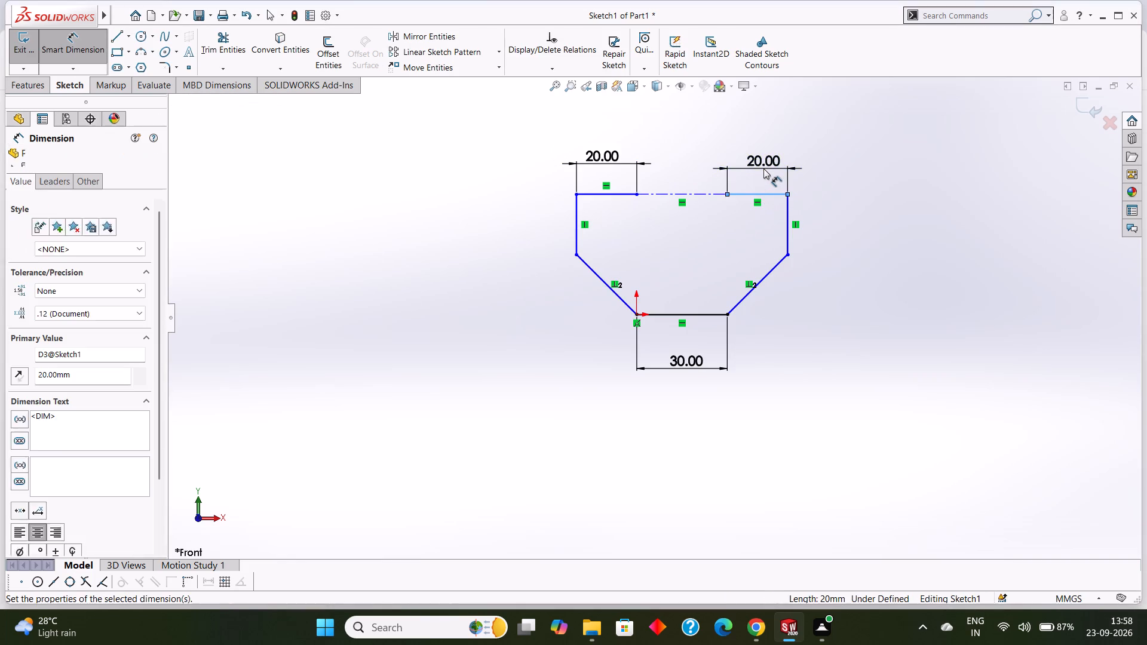
click(713, 152)
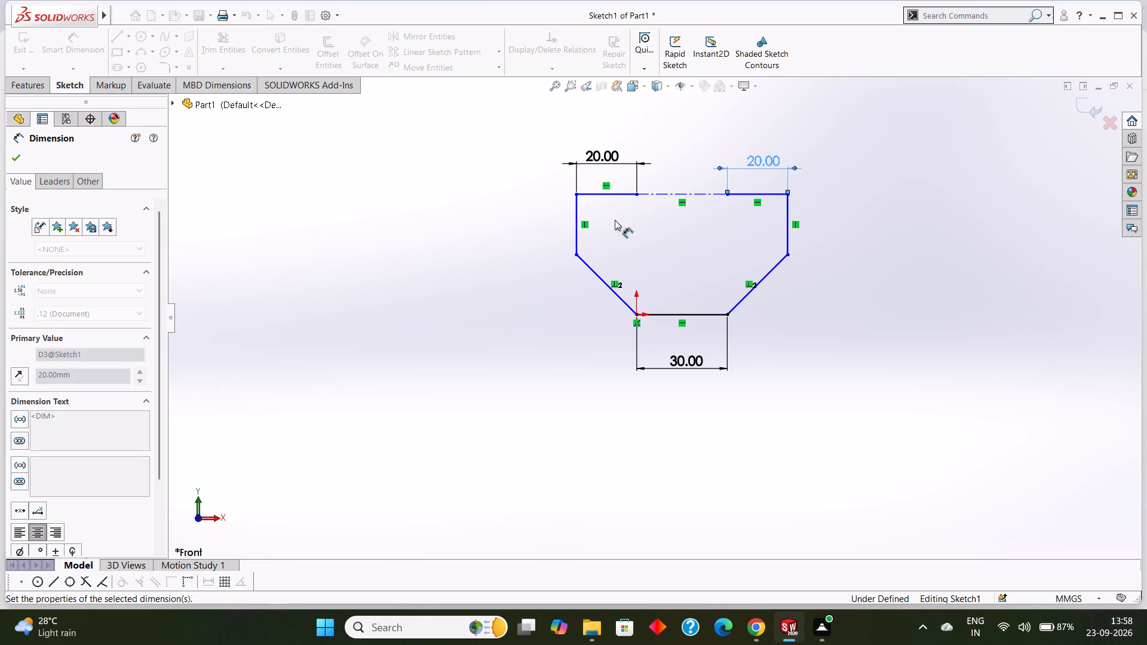
Dimension the lengths of the left and right vertical side lines.
click(576, 205)
click(543, 207)
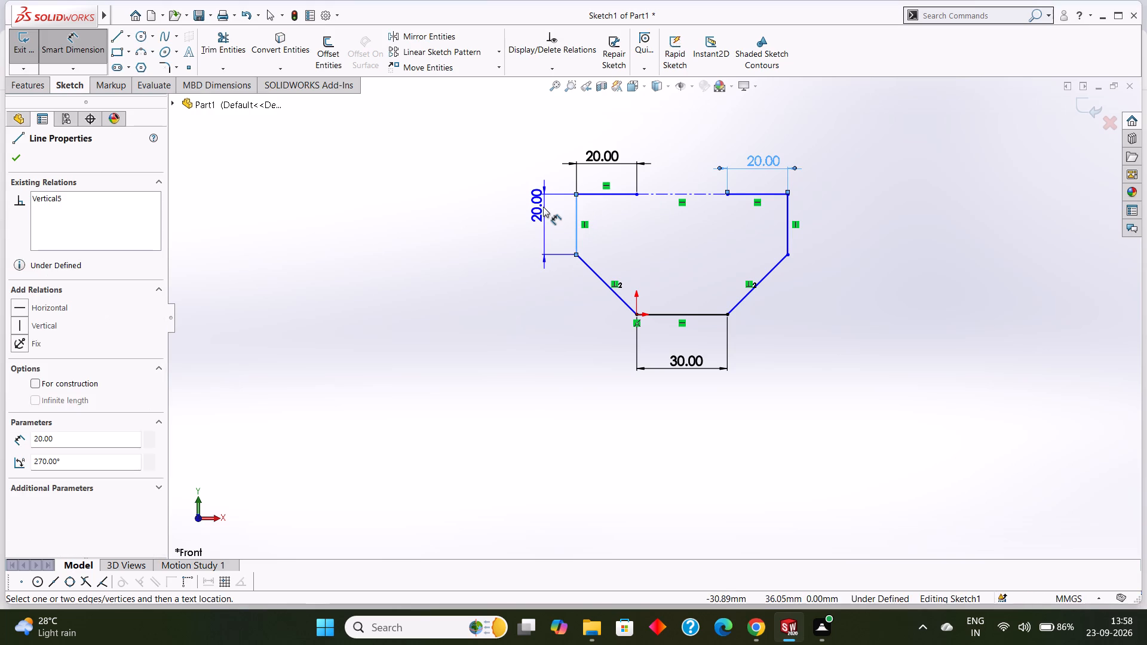
click(495, 187)
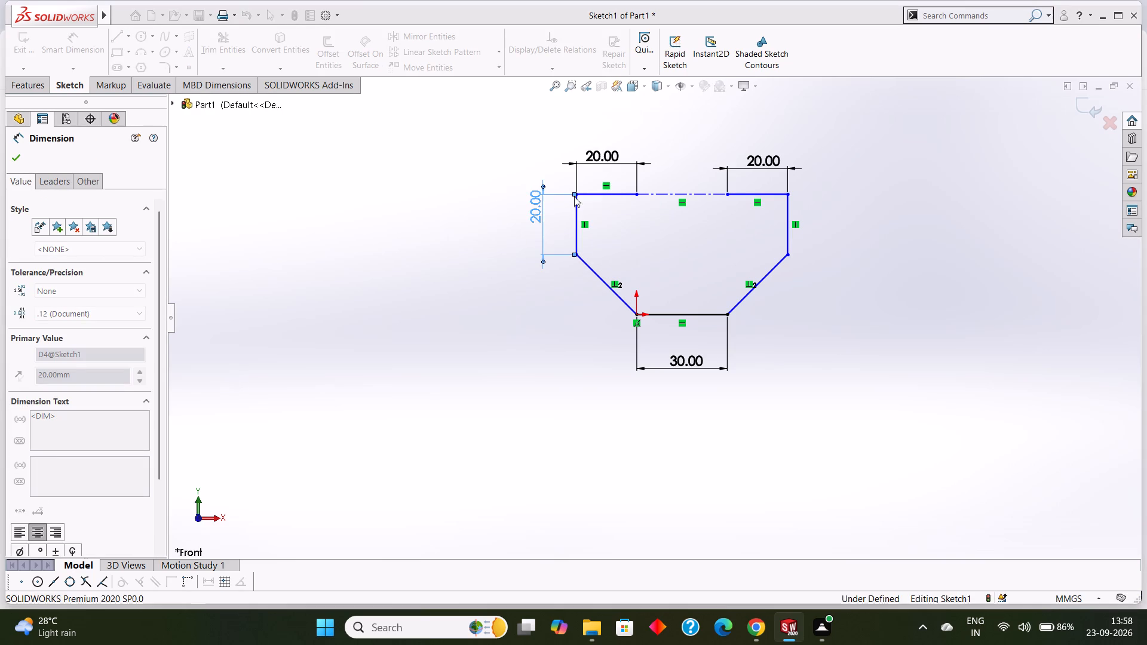
click(788, 205)
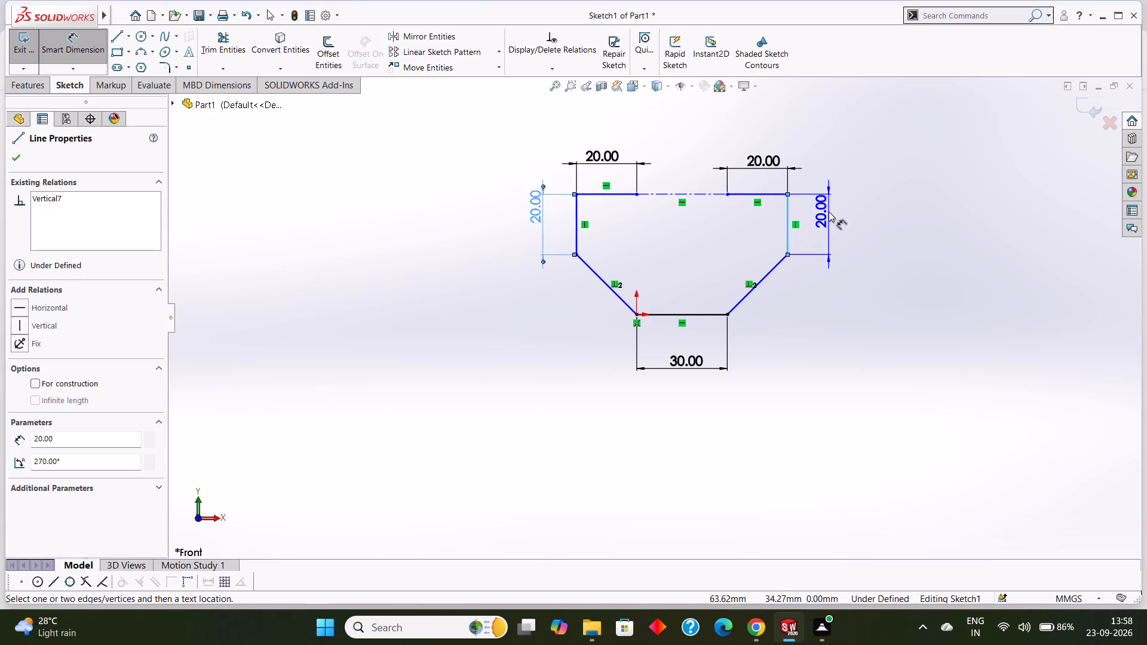
click(829, 212)
click(778, 193)
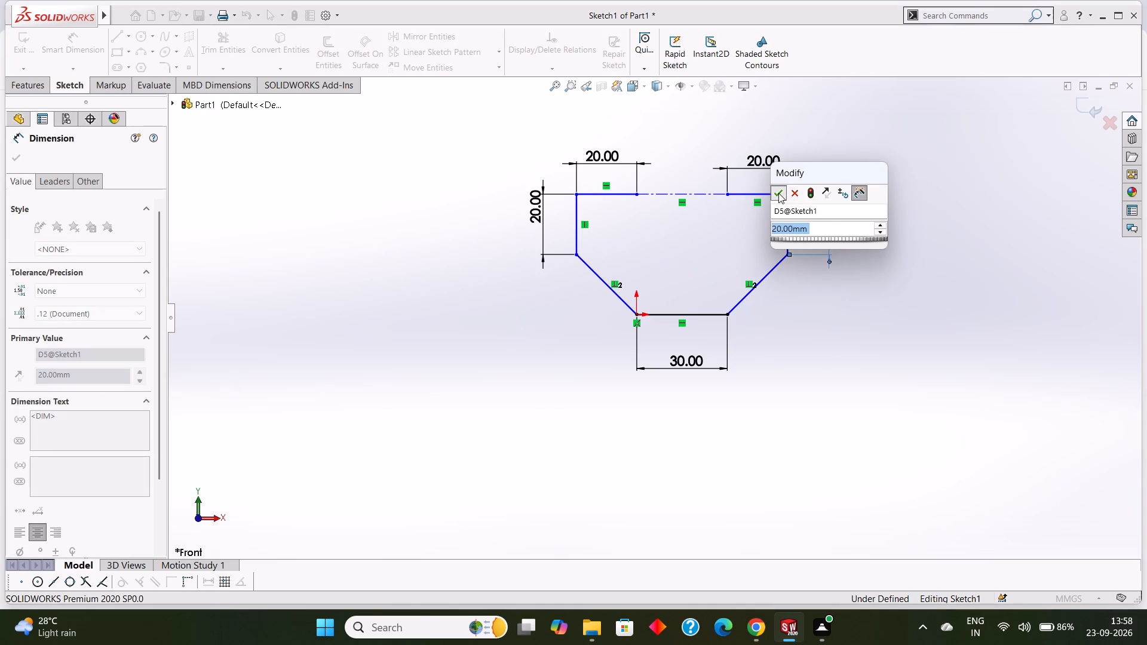
Dimension the vertical height of the left diagonal line.
click(605, 281)
click(548, 293)
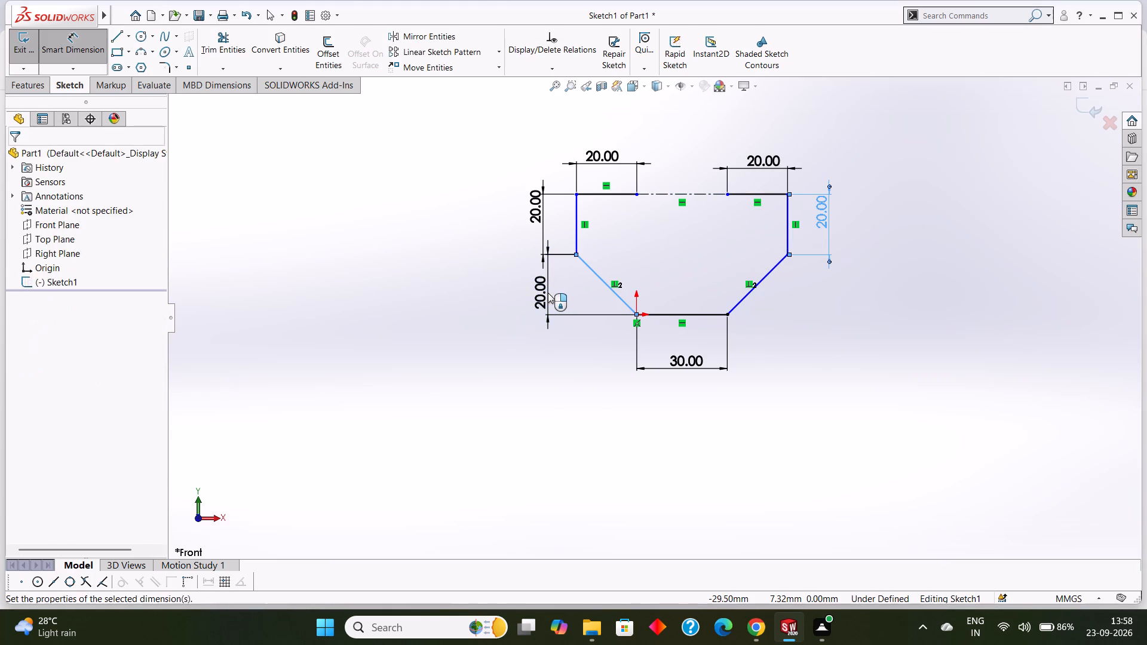
click(499, 272)
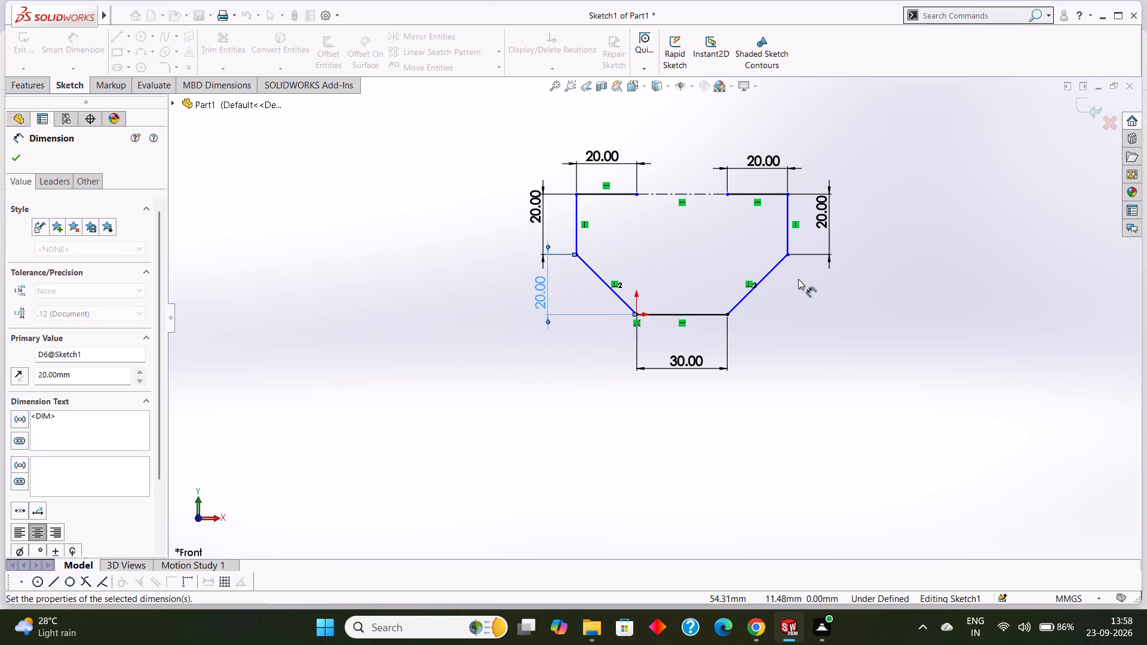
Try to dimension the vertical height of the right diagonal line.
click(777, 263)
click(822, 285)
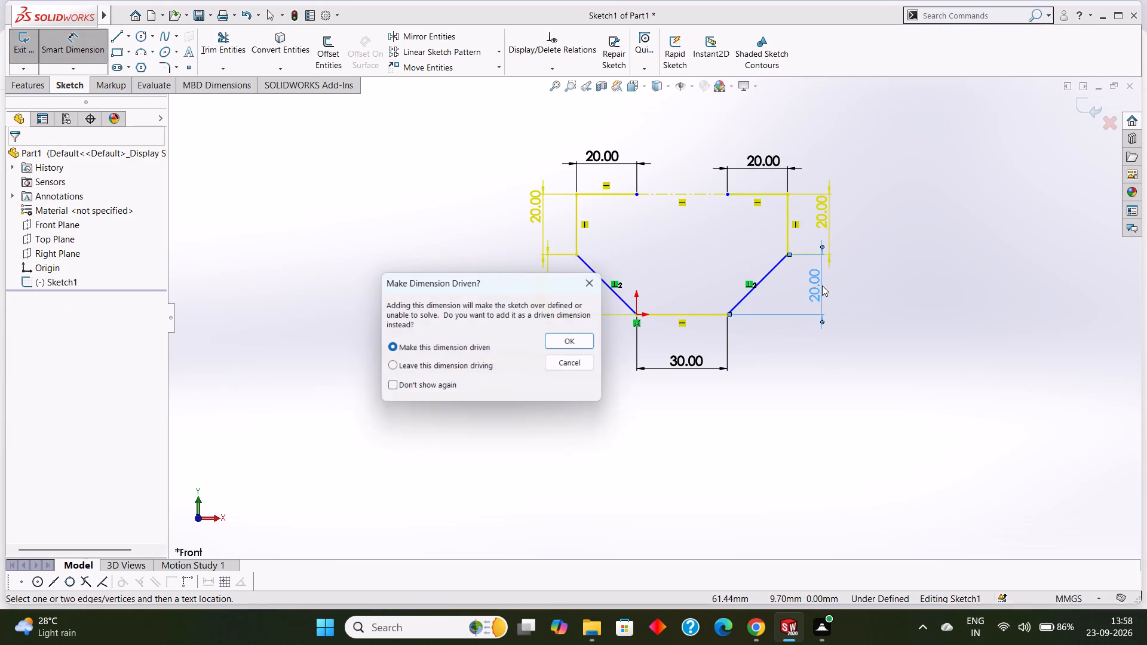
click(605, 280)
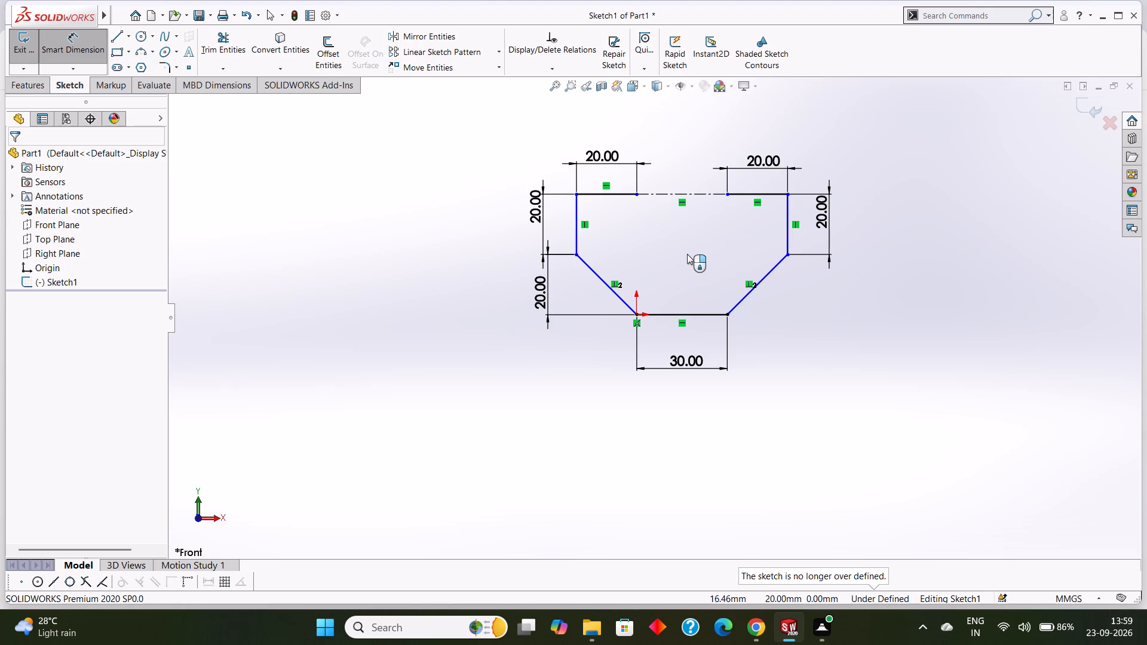
Delete the horizontal centerline across the top gap of the profile.
scroll(687, 254, down, 2)
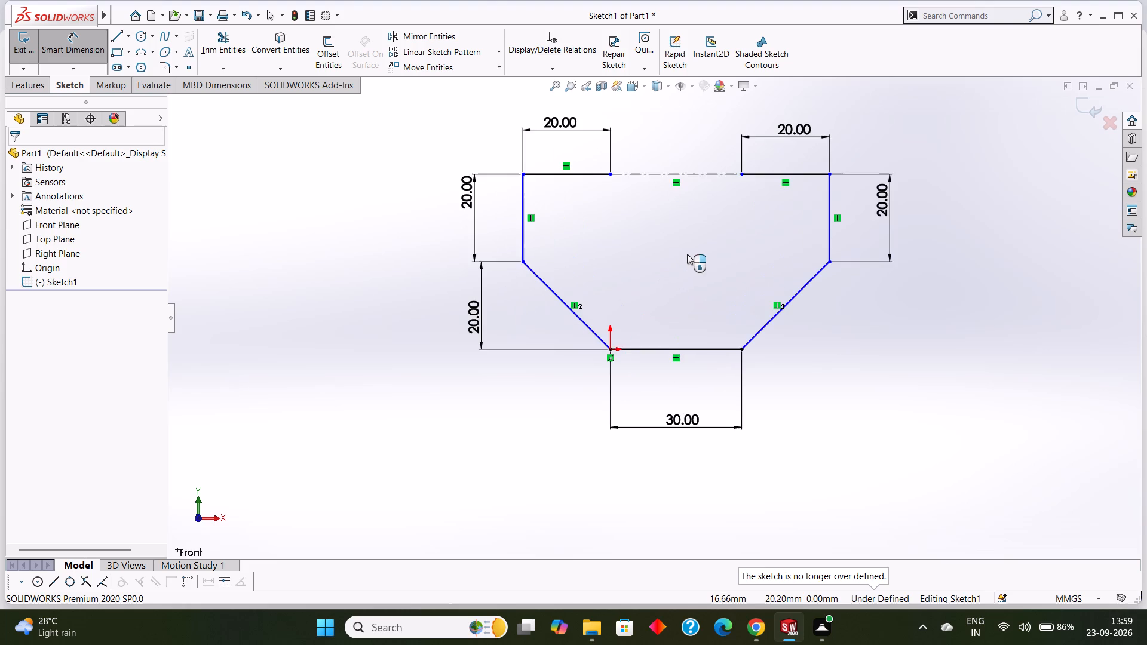
scroll(687, 254, up, 2)
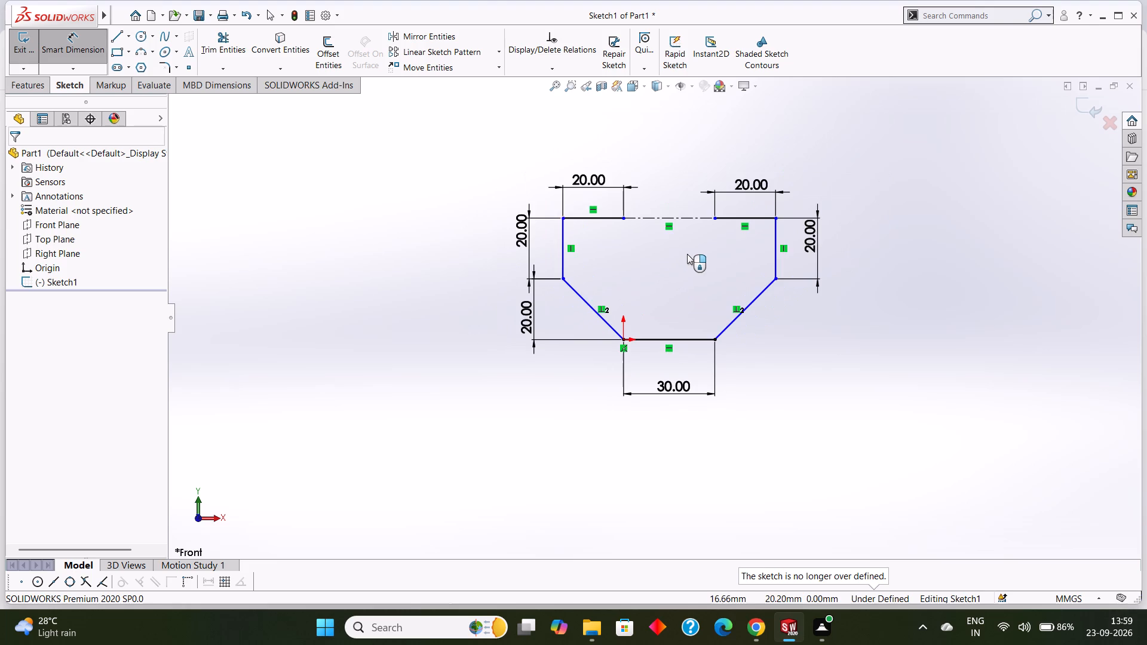
right_click(683, 217)
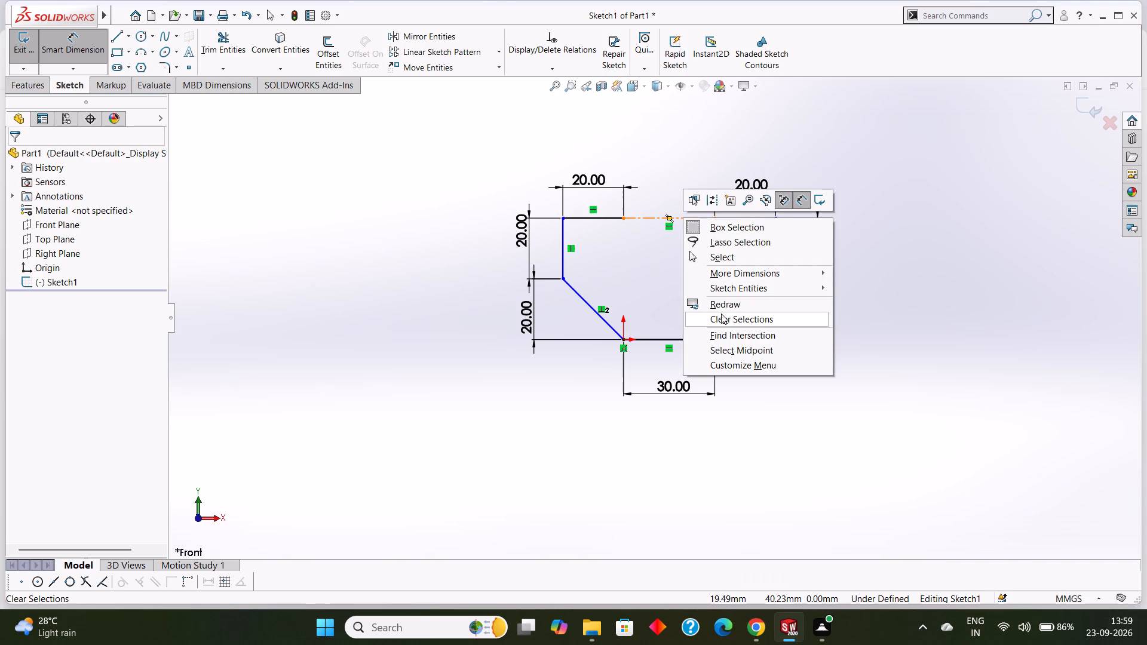
click(729, 256)
right_click(695, 218)
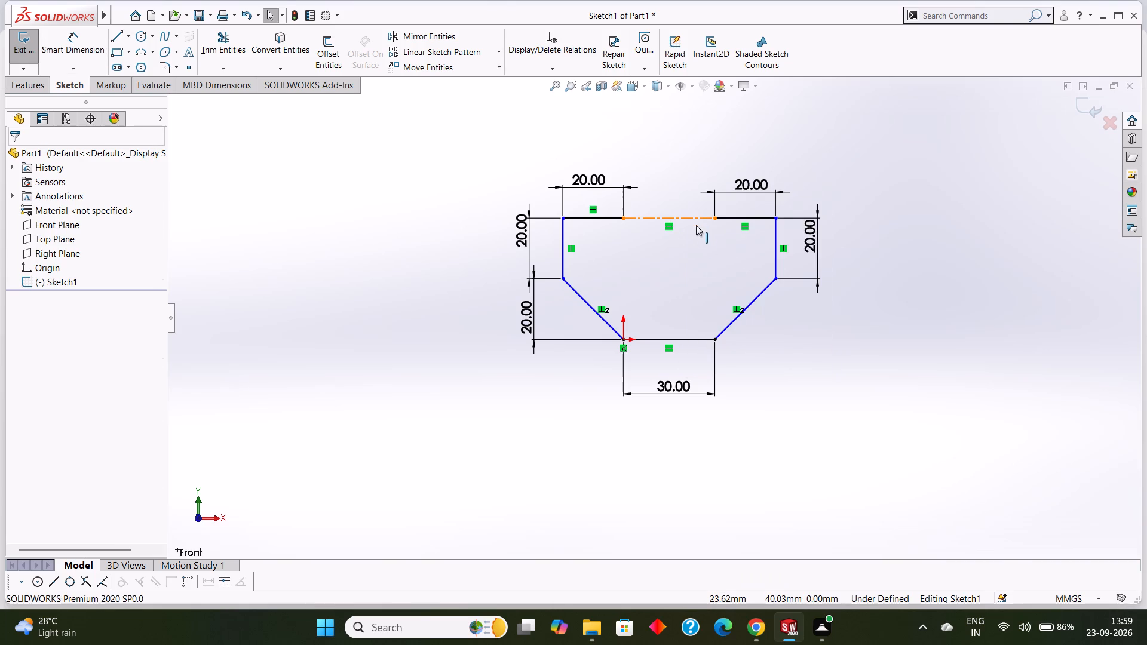
click(749, 392)
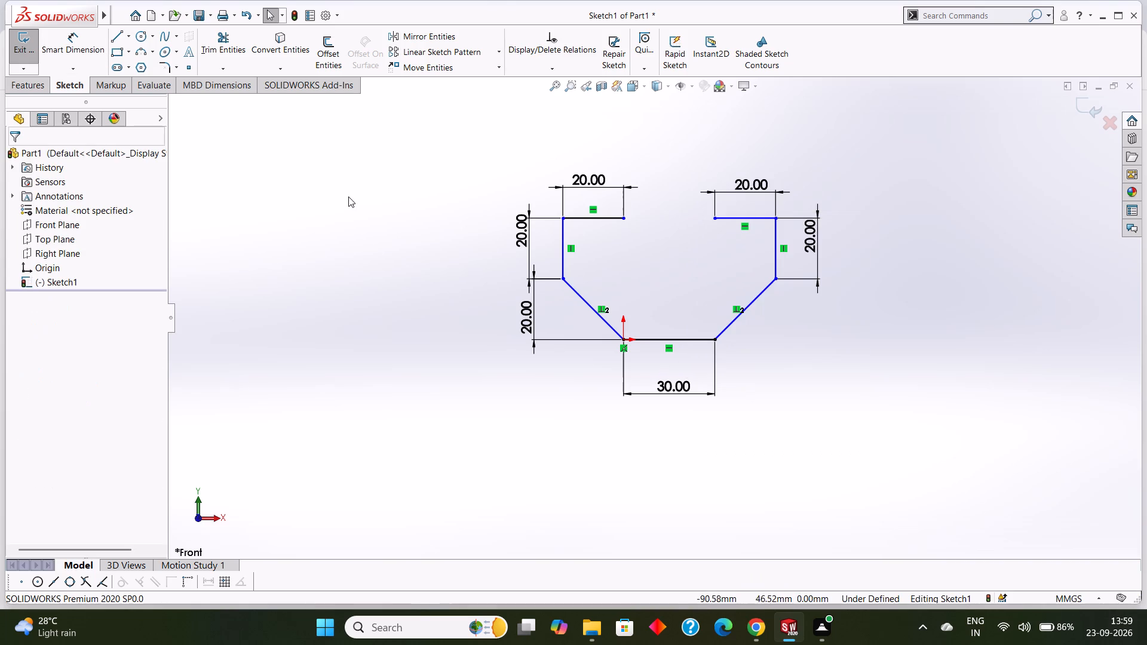
Draw a rectangular notch between the inner ends of the top lines, with 15 mm vertical walls and a 30 mm horizontal floor.
click(114, 30)
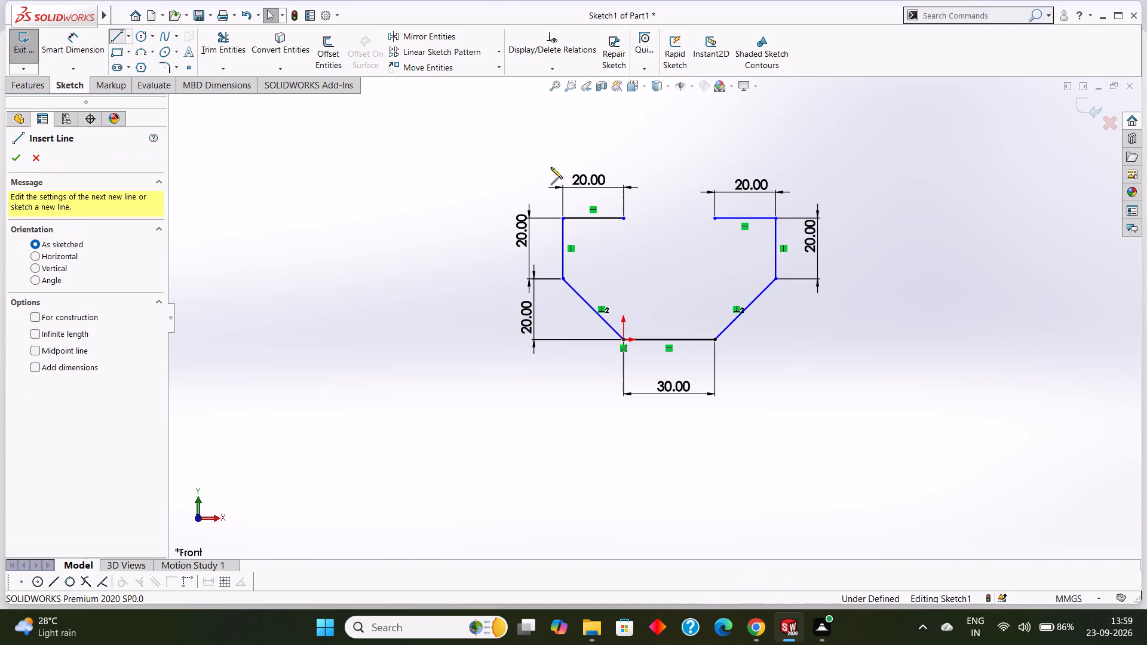
click(624, 217)
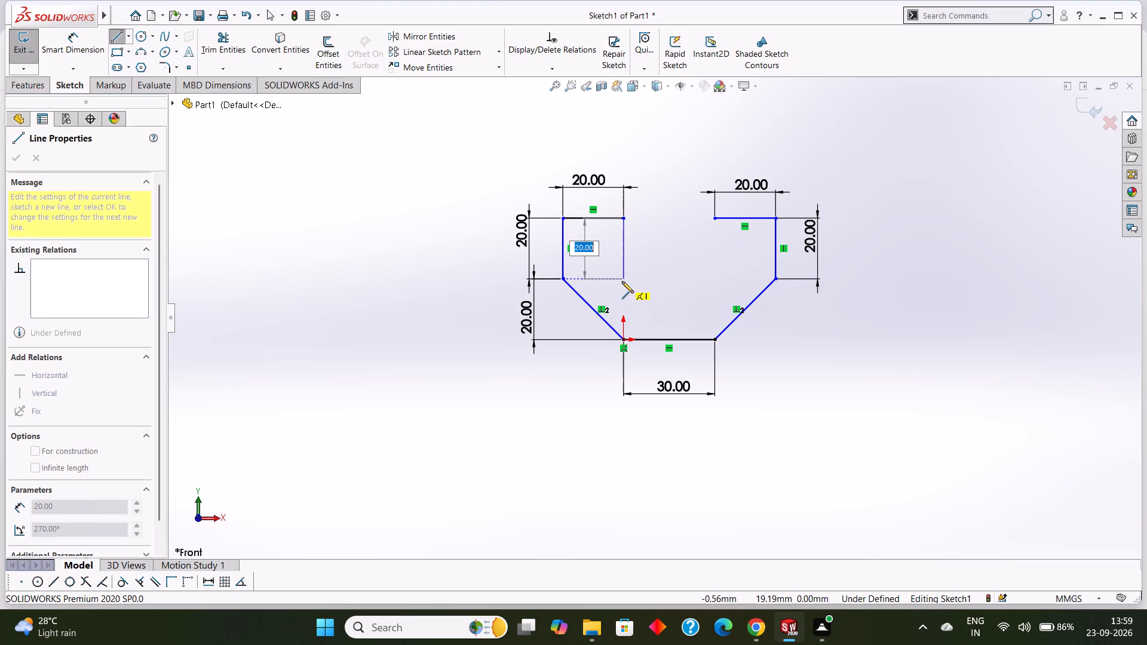
text(15)
key(Return)
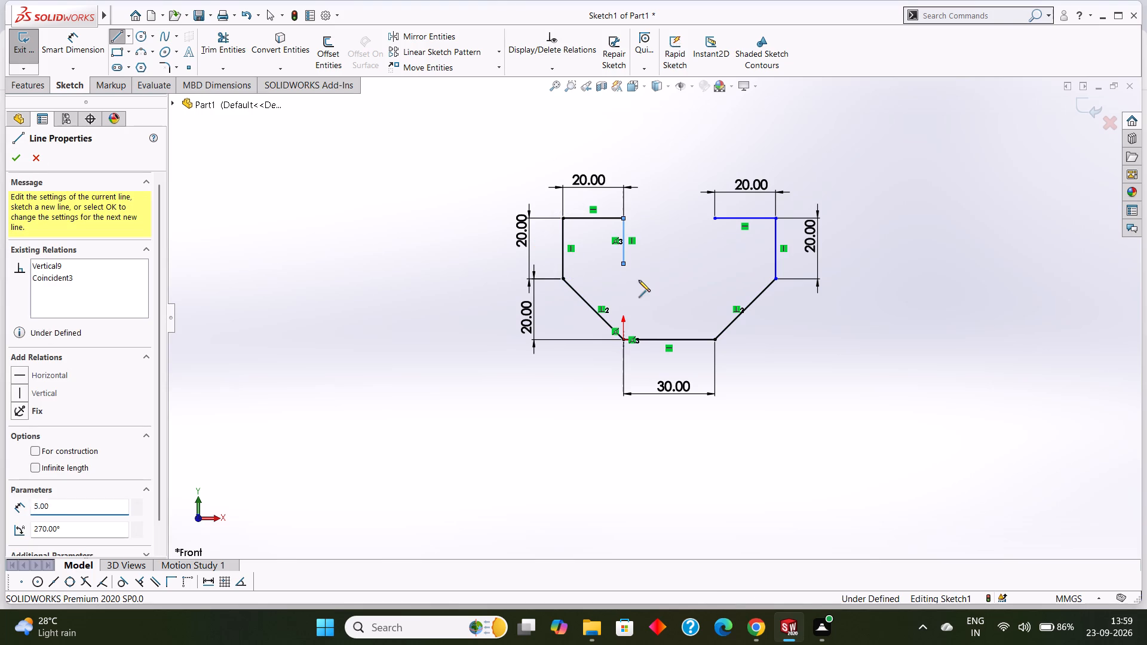
click(713, 262)
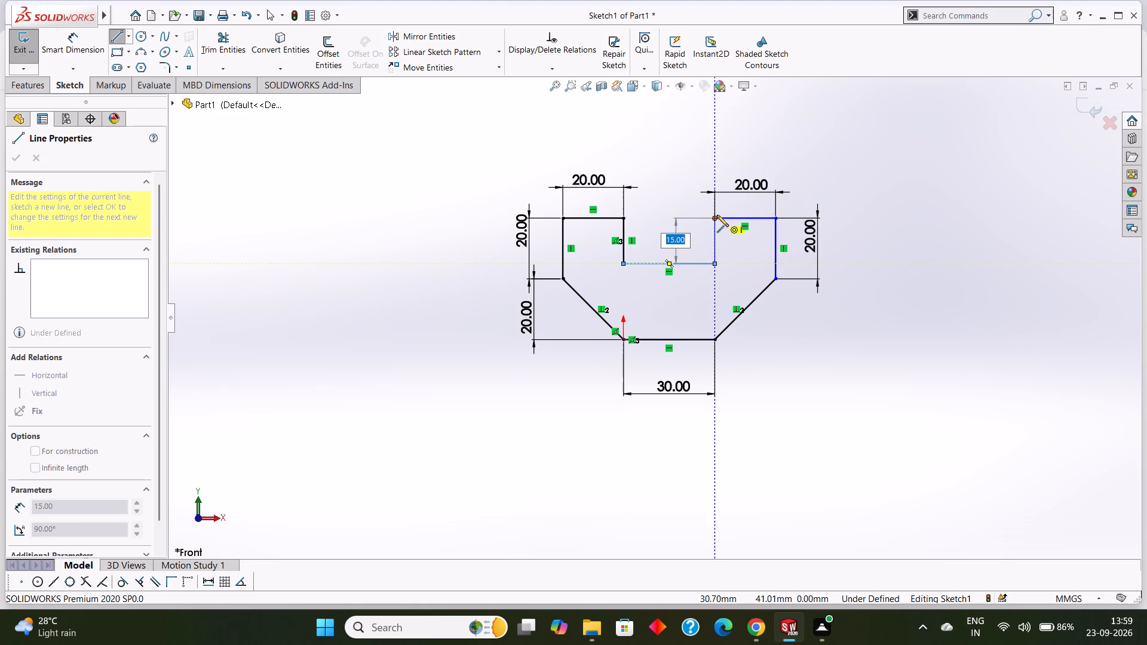
click(716, 215)
right_click(675, 199)
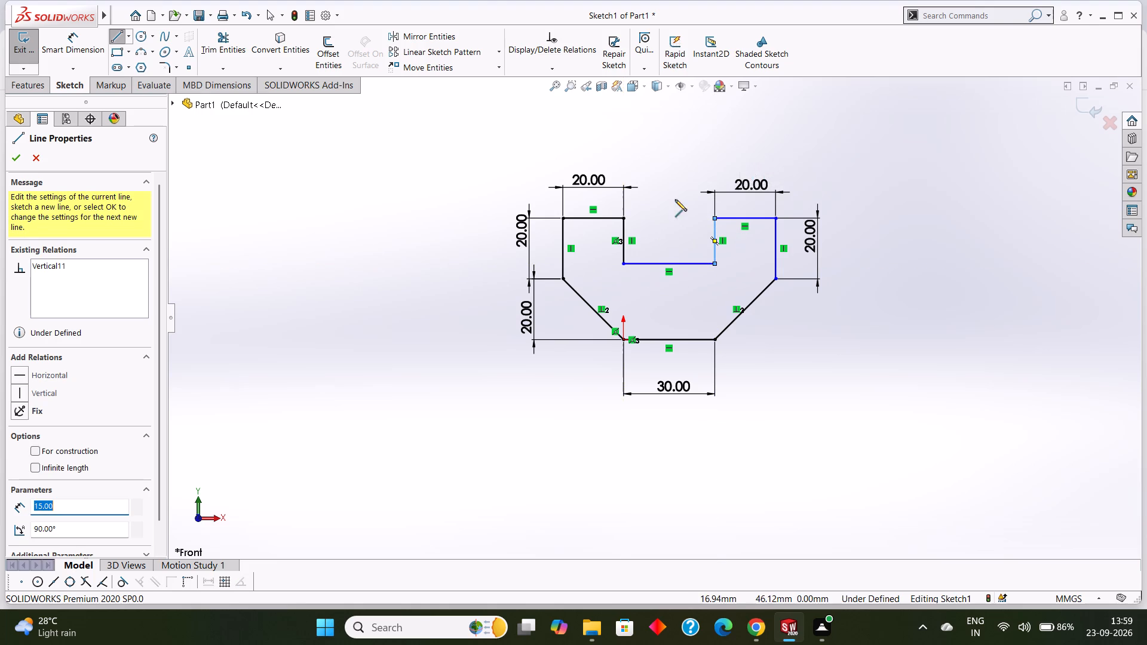
click(691, 202)
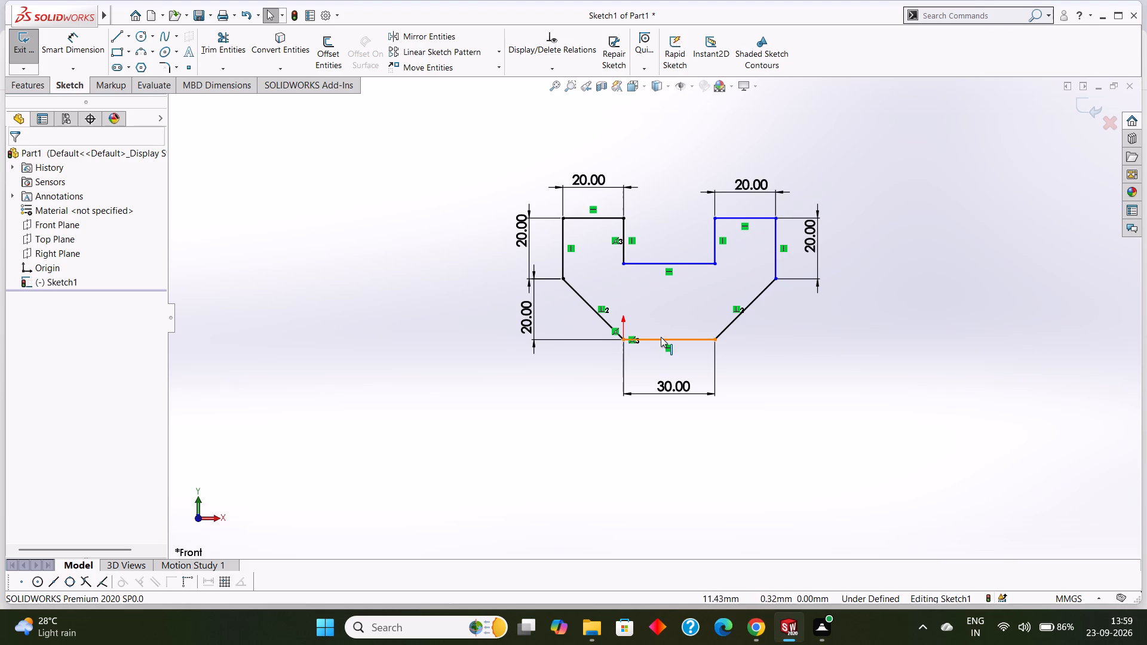
Sketch a circle of 10 mm radius inside the notch, nearer its left wall and clear of the floor line.
click(152, 35)
click(158, 50)
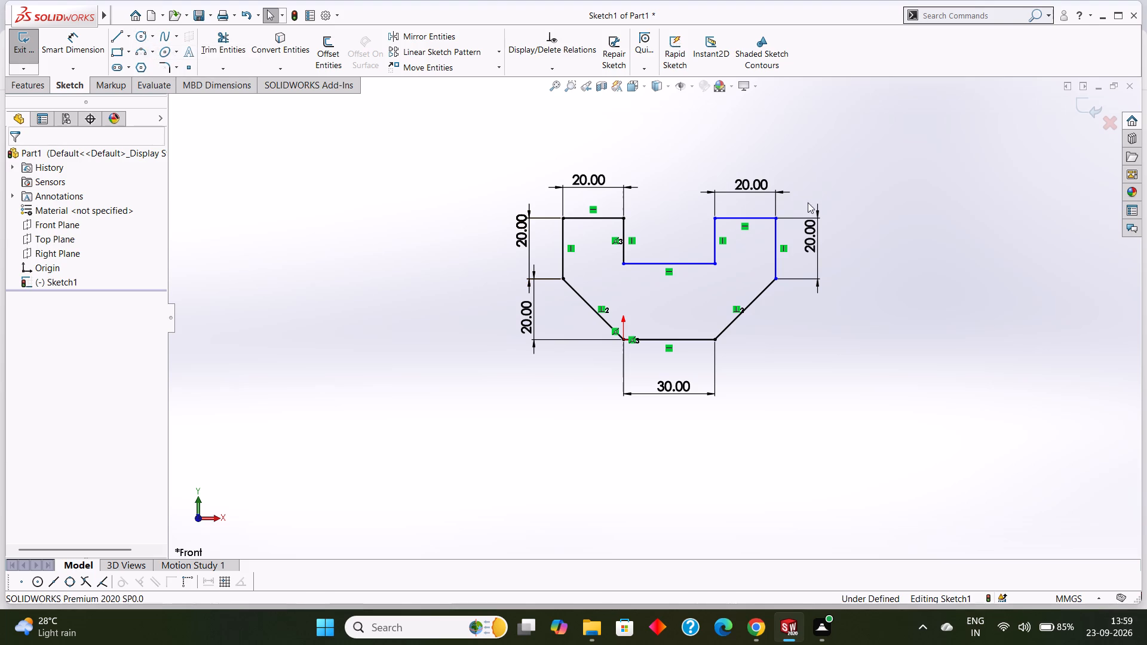
scroll(688, 232, down, 3)
click(627, 236)
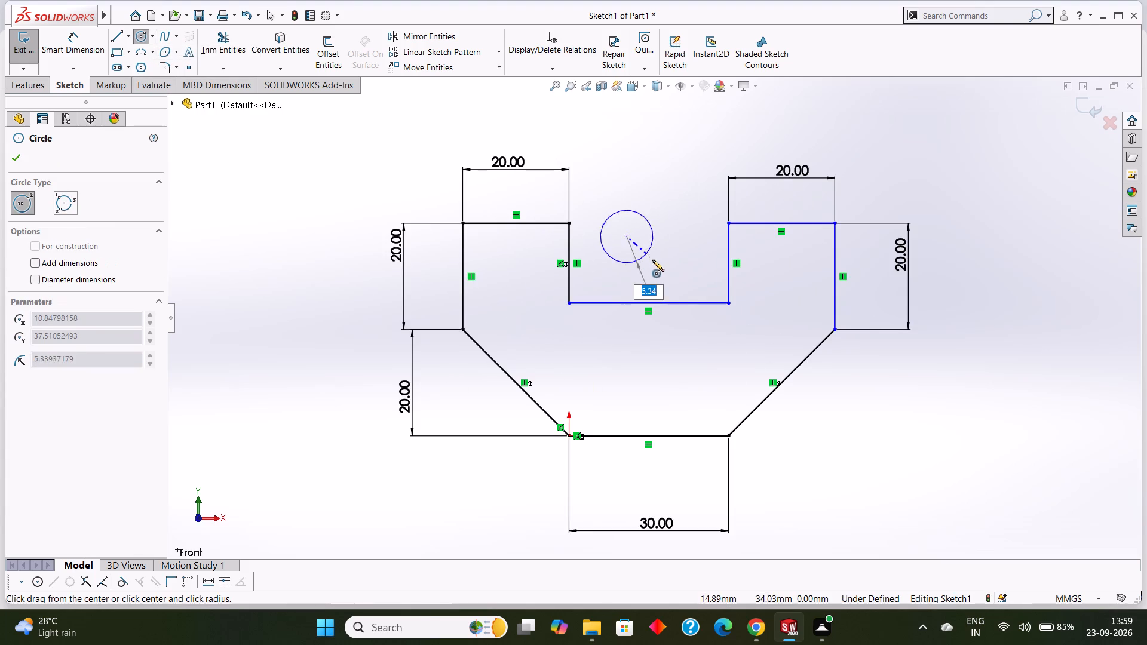
text(10)
key(Return)
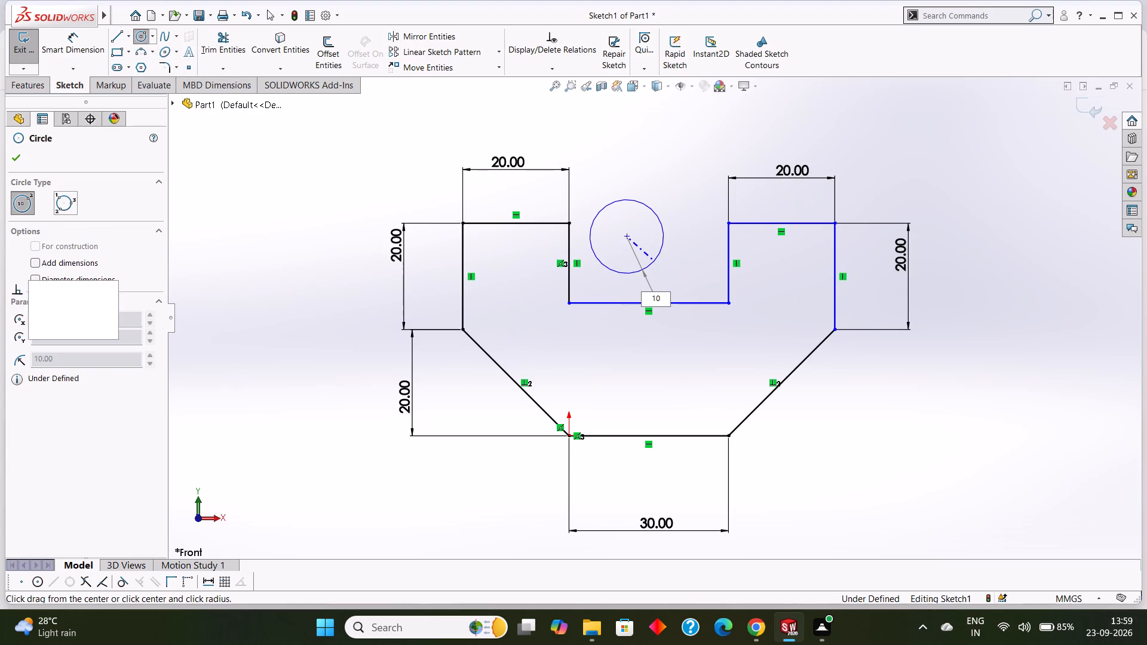
click(16, 158)
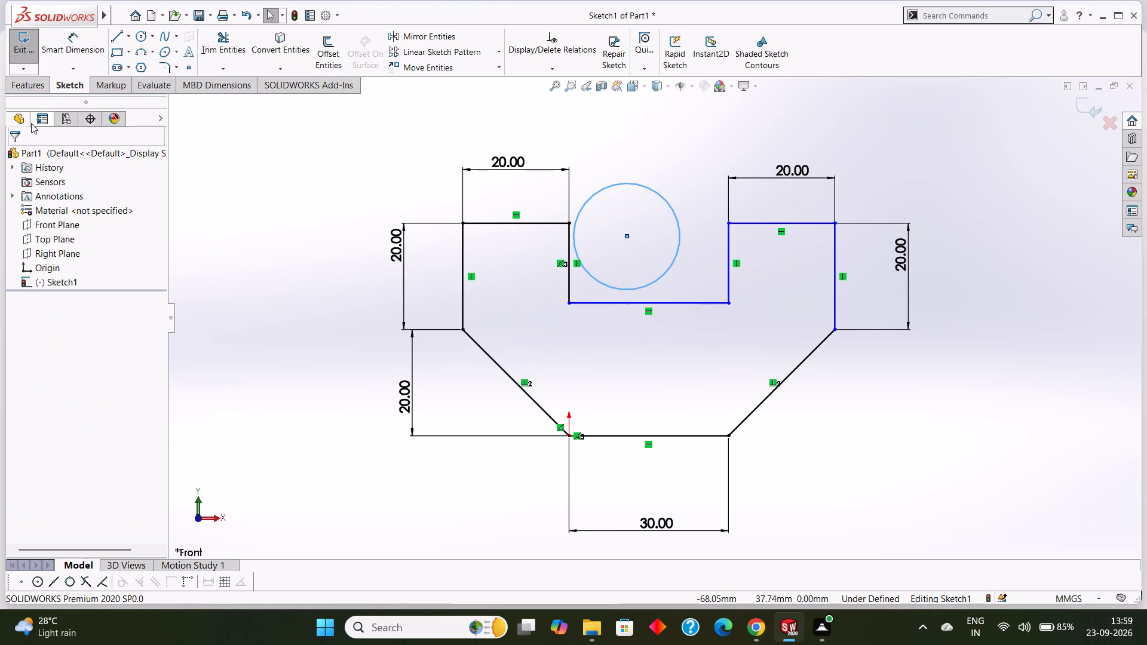
key(Escape)
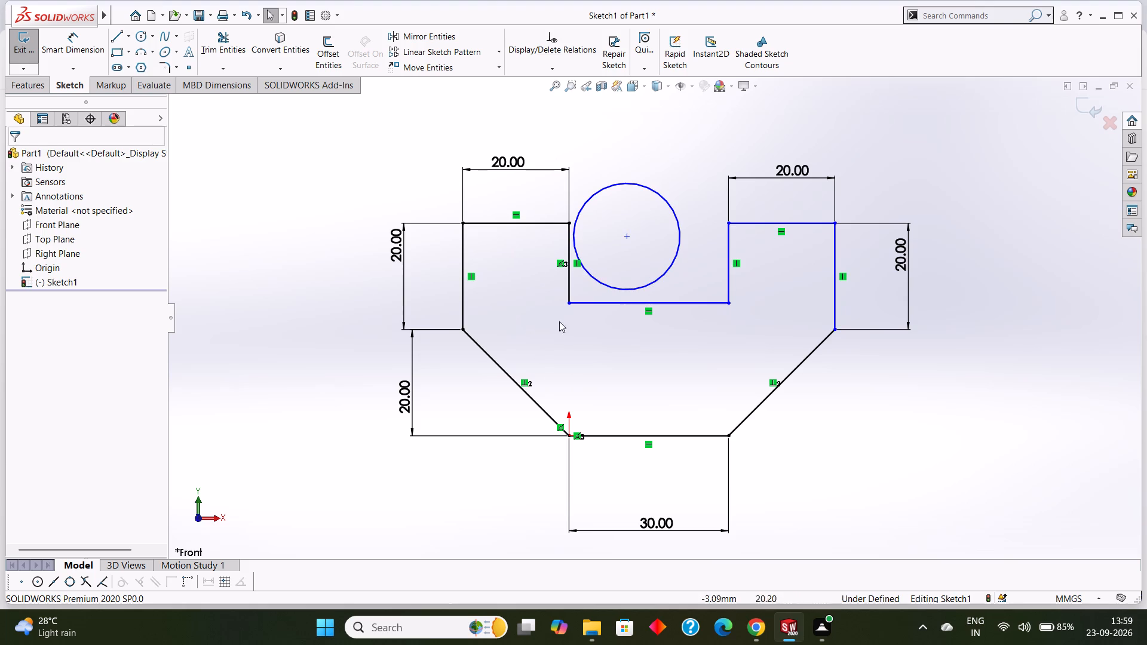
Make the circle tangent to the notch's horizontal floor line.
click(680, 247)
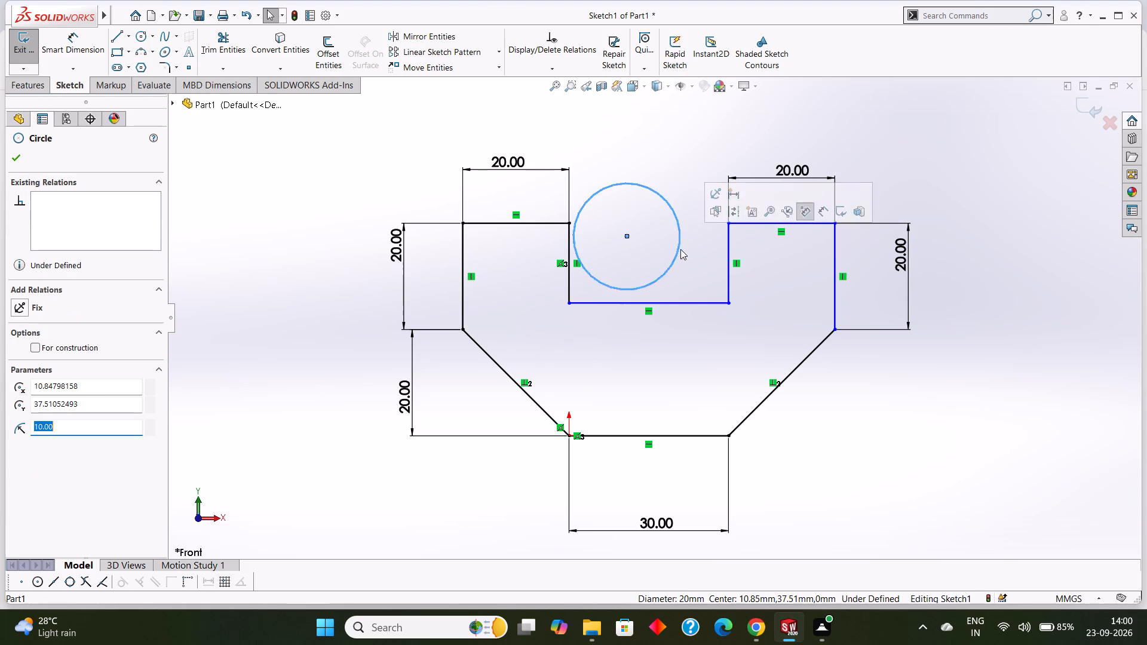
ctrl+click(662, 306)
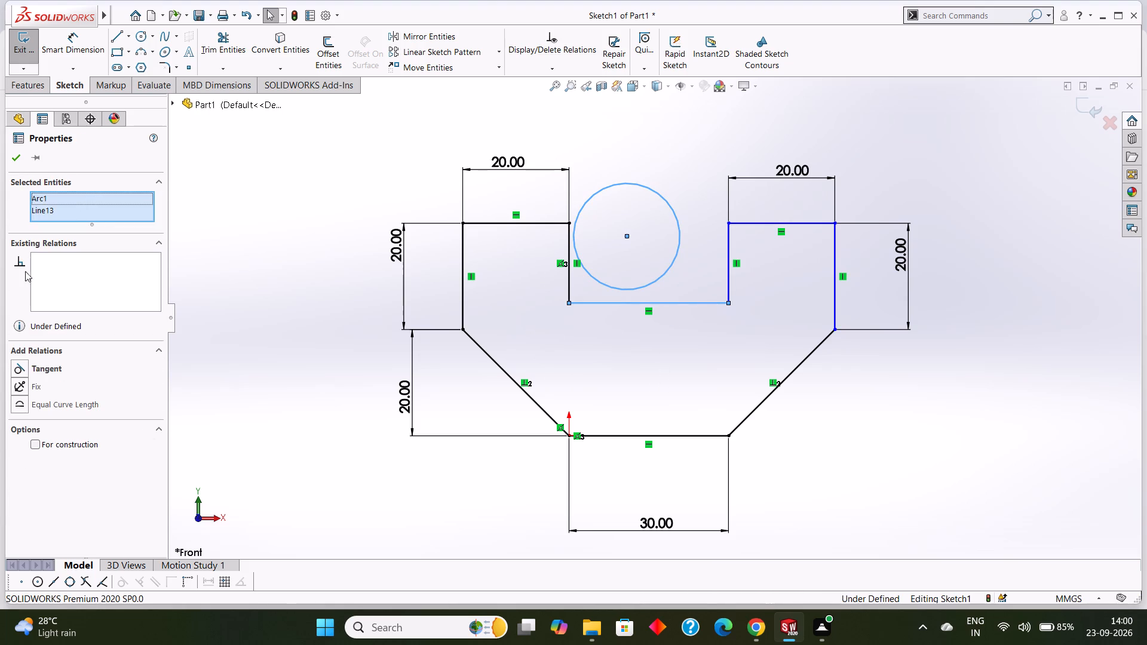
click(45, 364)
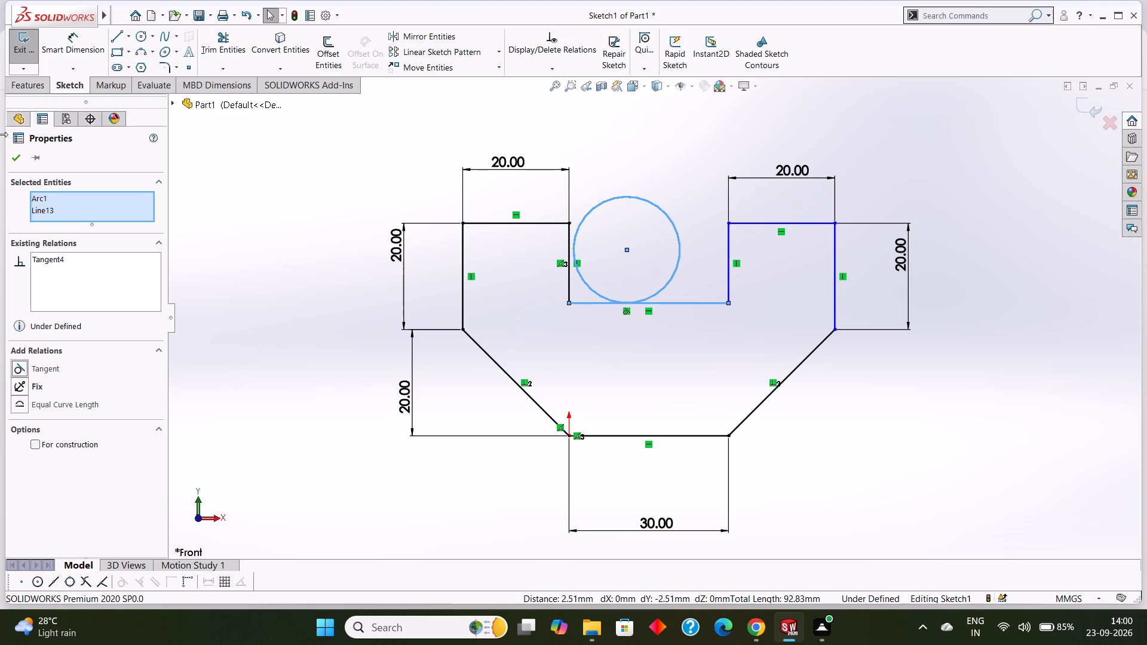
click(14, 159)
Dimension the notch floor's length and the vertical distance from the origin corner to the floor's left end.
click(94, 43)
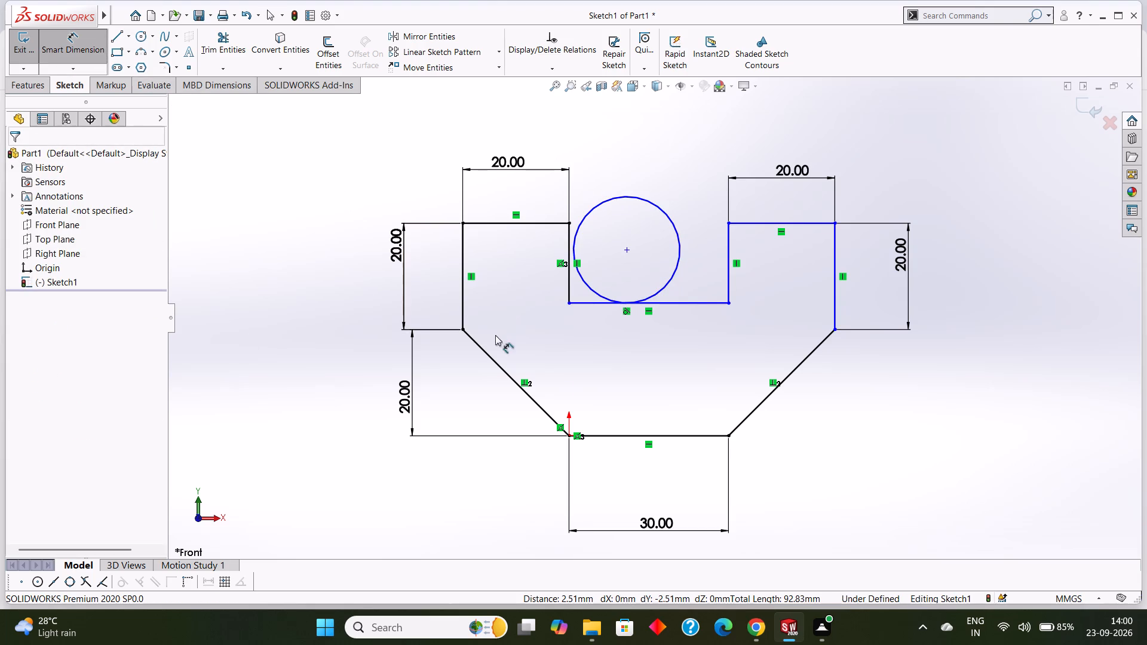
click(598, 305)
click(610, 339)
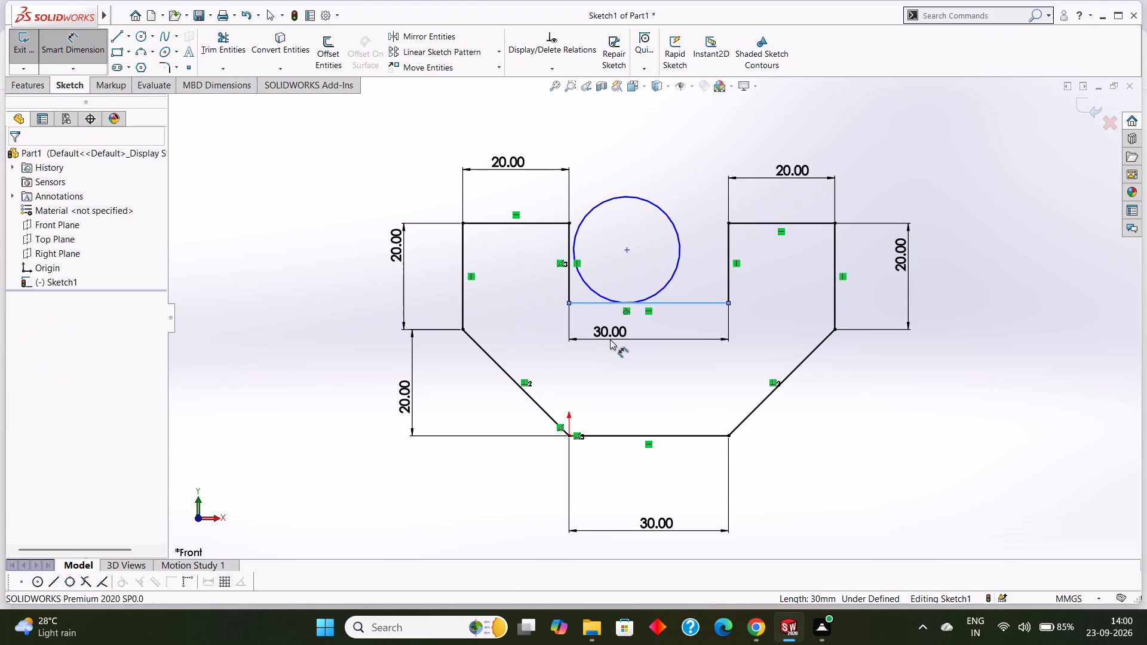
click(562, 321)
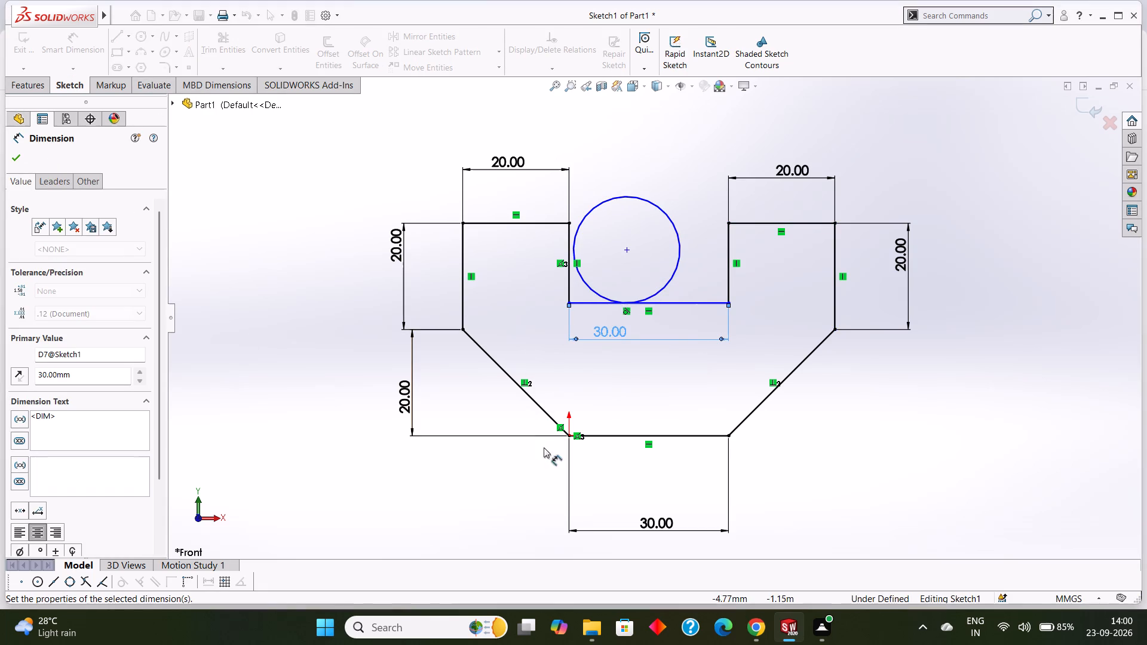
click(568, 437)
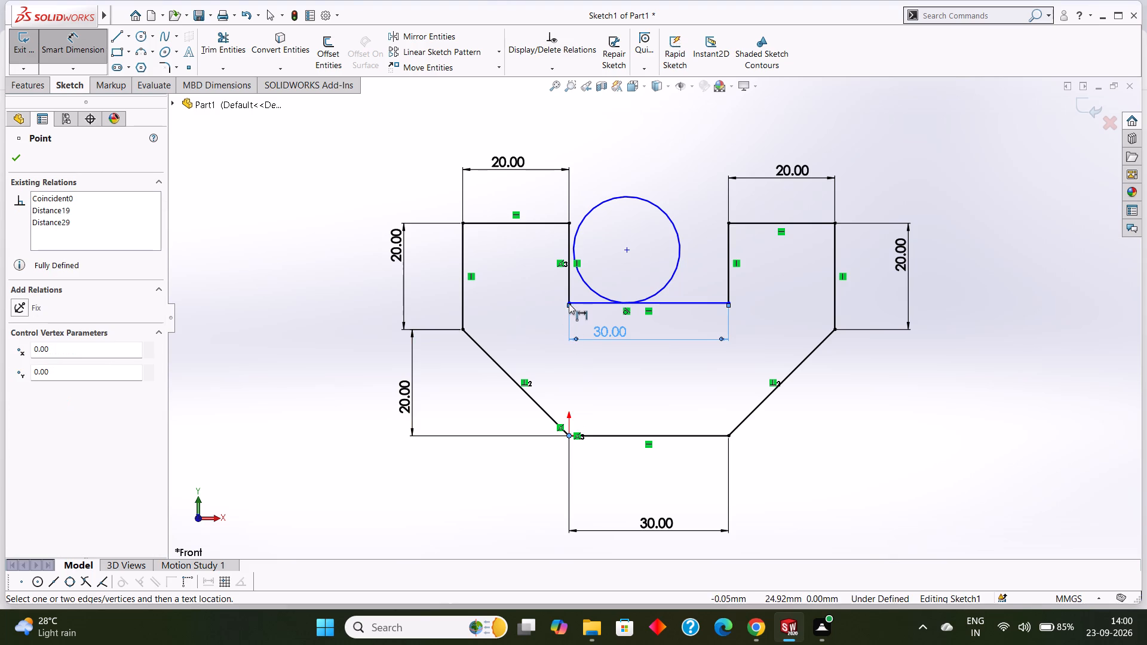
click(570, 303)
click(360, 335)
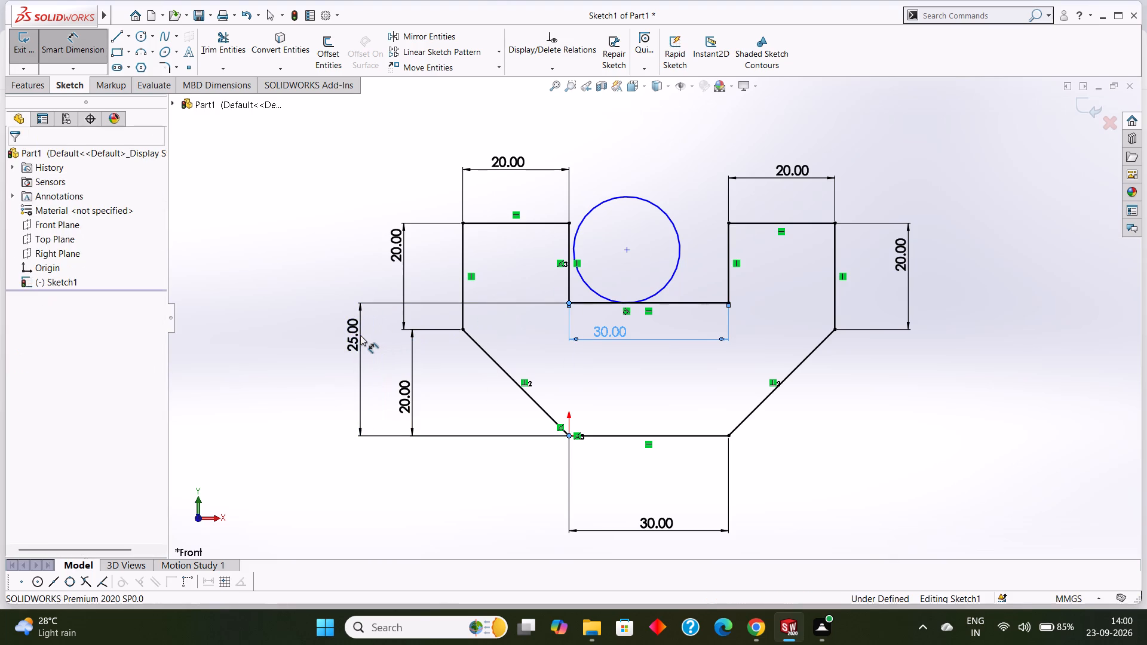
click(311, 317)
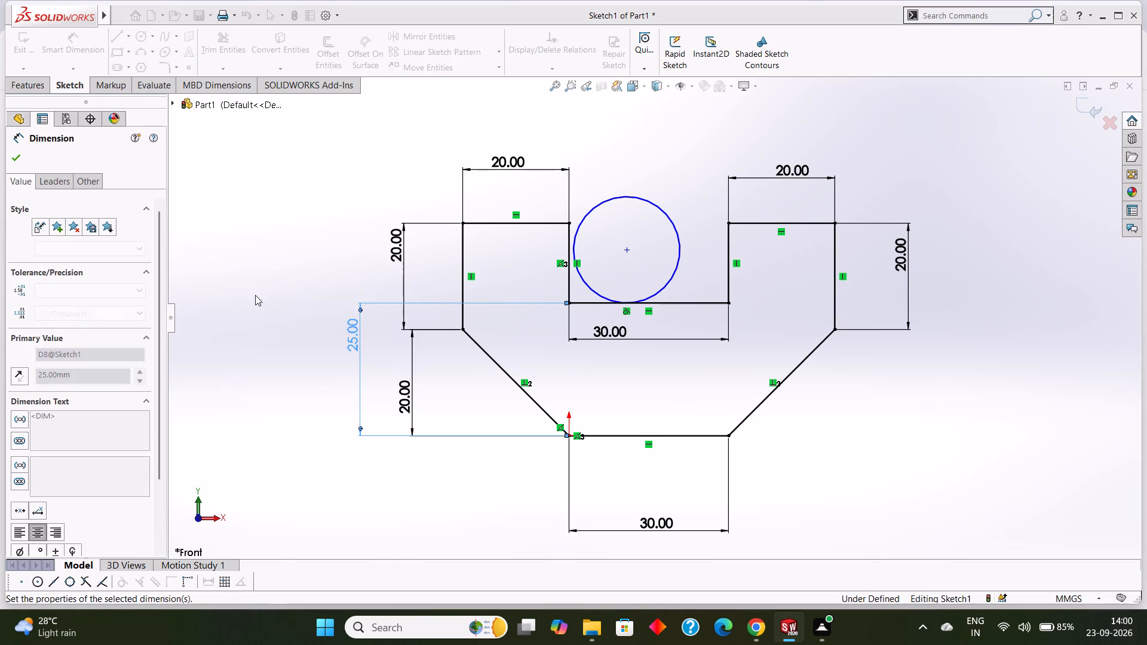
click(23, 156)
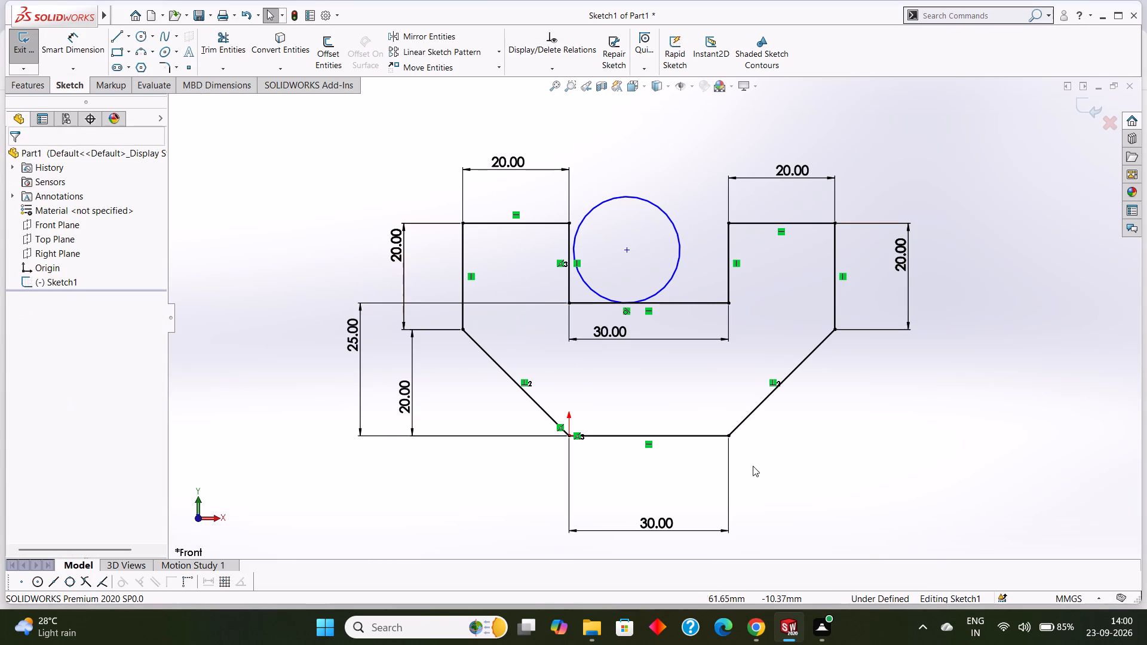
Make the circle tangent to the notch's left vertical wall.
click(590, 213)
ctrl+click(568, 278)
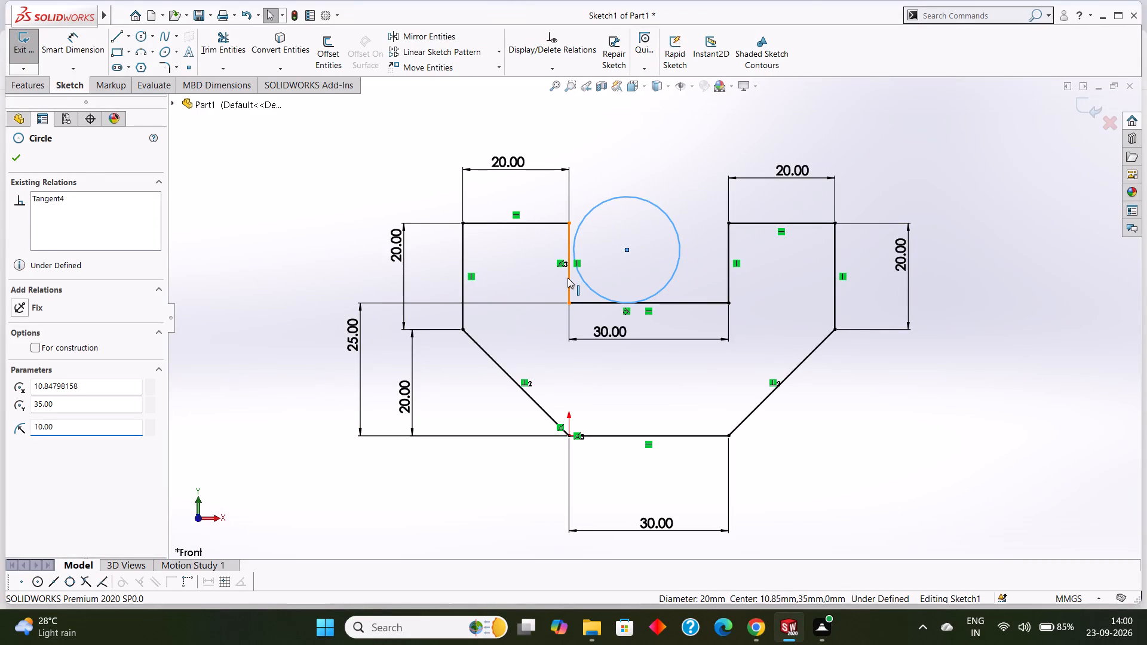
click(44, 368)
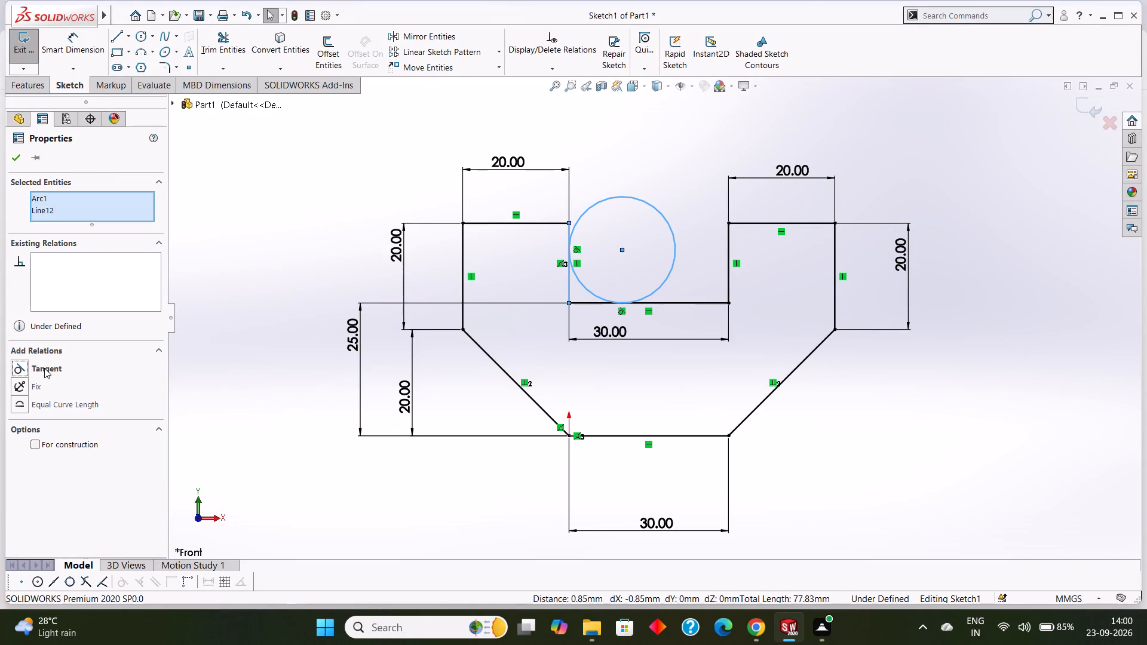
click(16, 158)
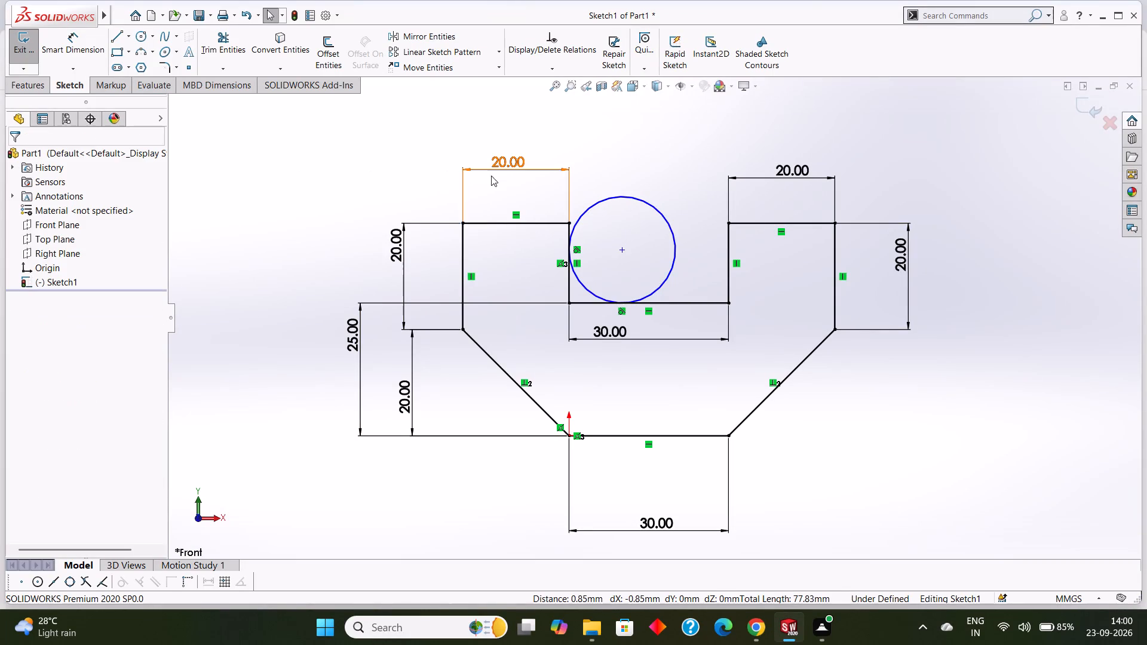
Dimension the diameter of the circle in the notch, placing the dimension above the profile.
scroll(585, 176, down, 3)
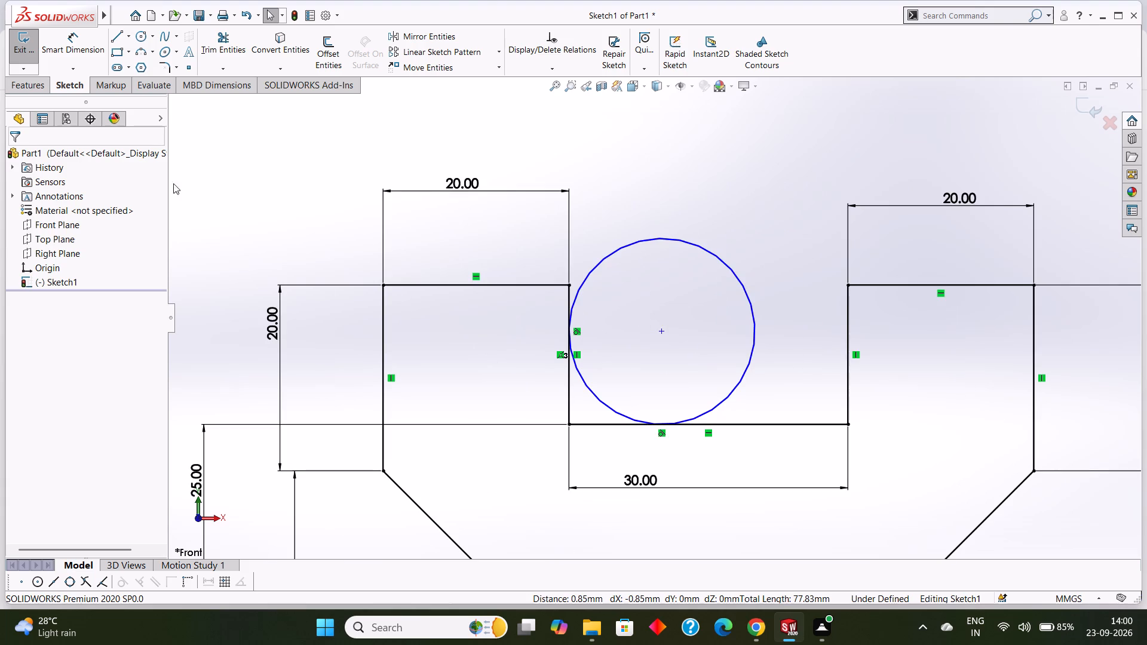
click(140, 29)
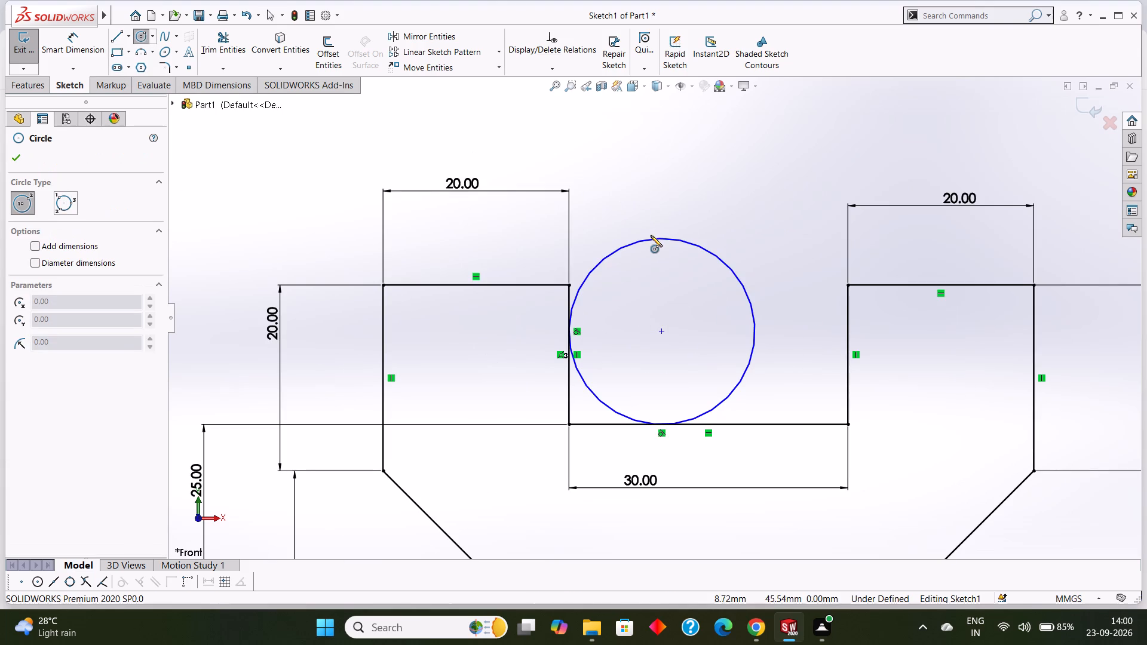
key(Escape)
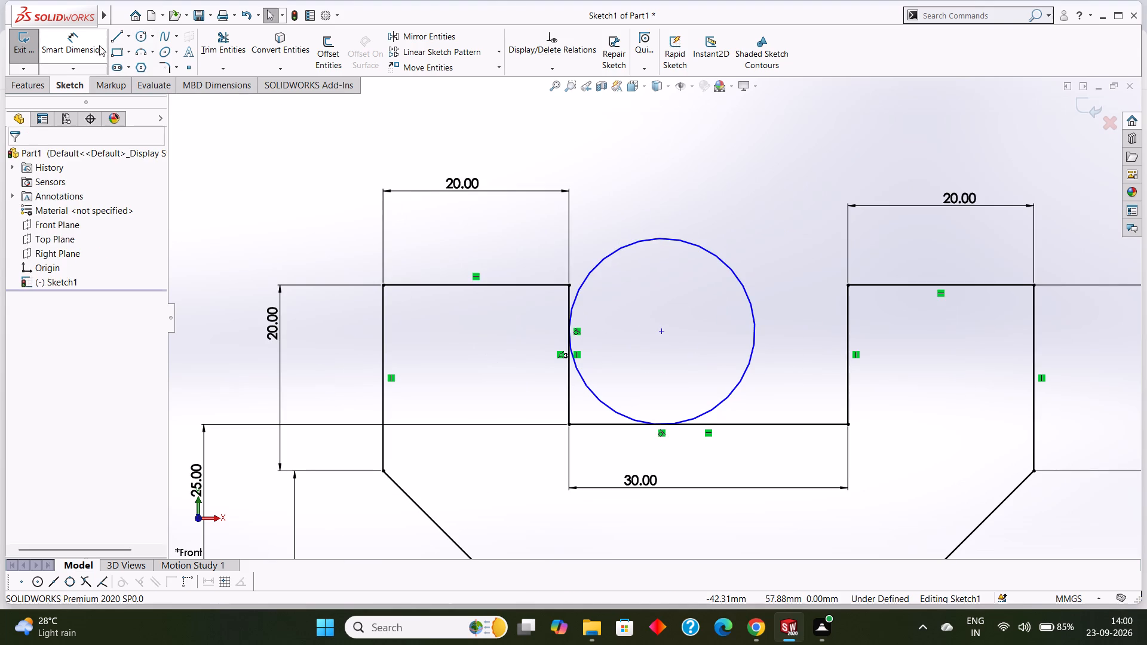
click(93, 38)
click(667, 238)
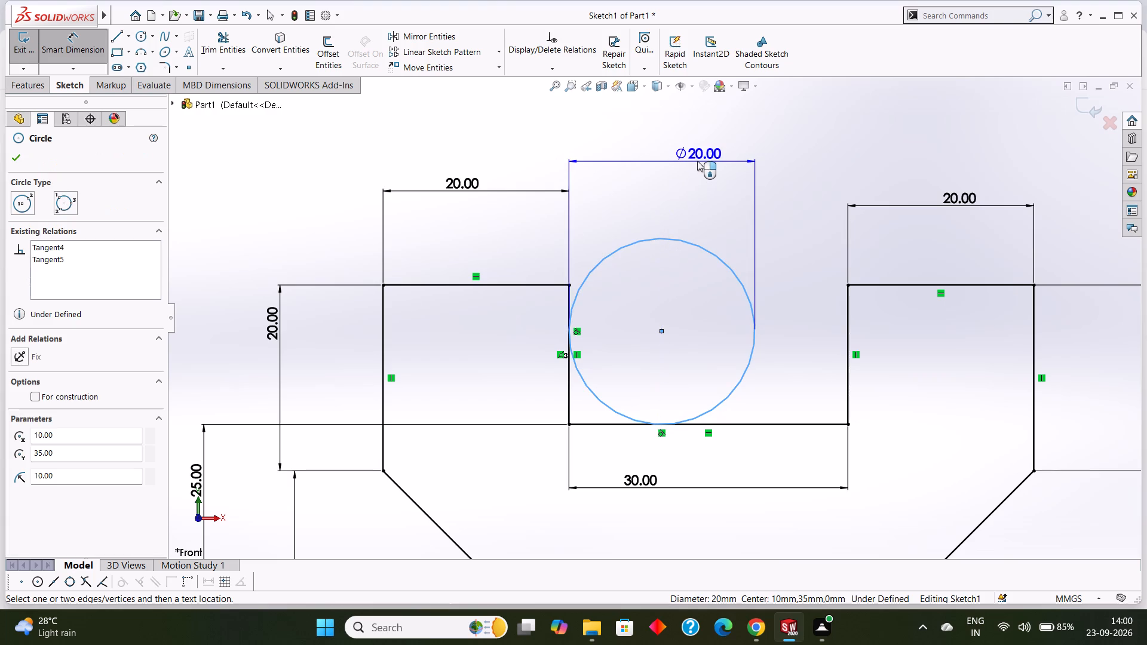
click(706, 144)
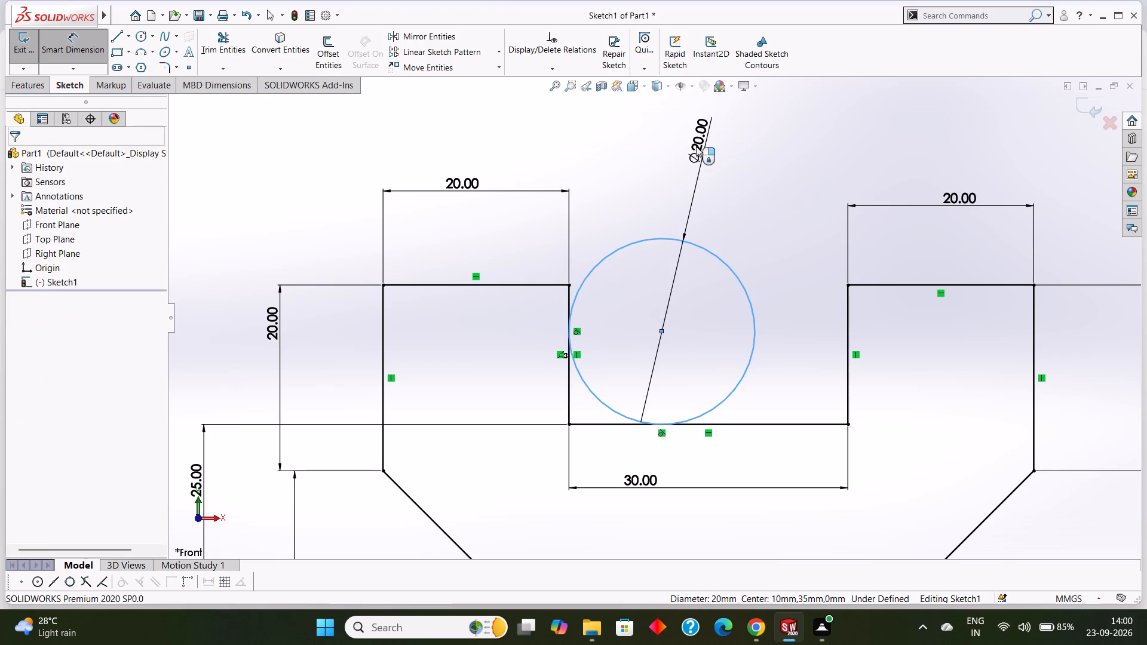
click(653, 130)
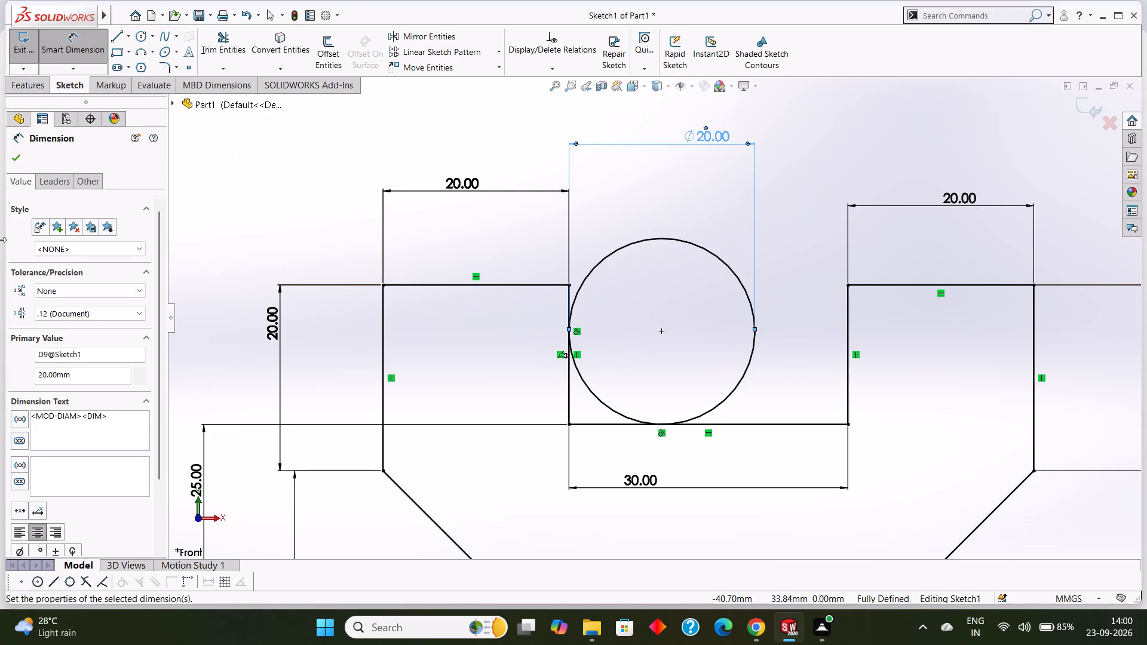
click(19, 159)
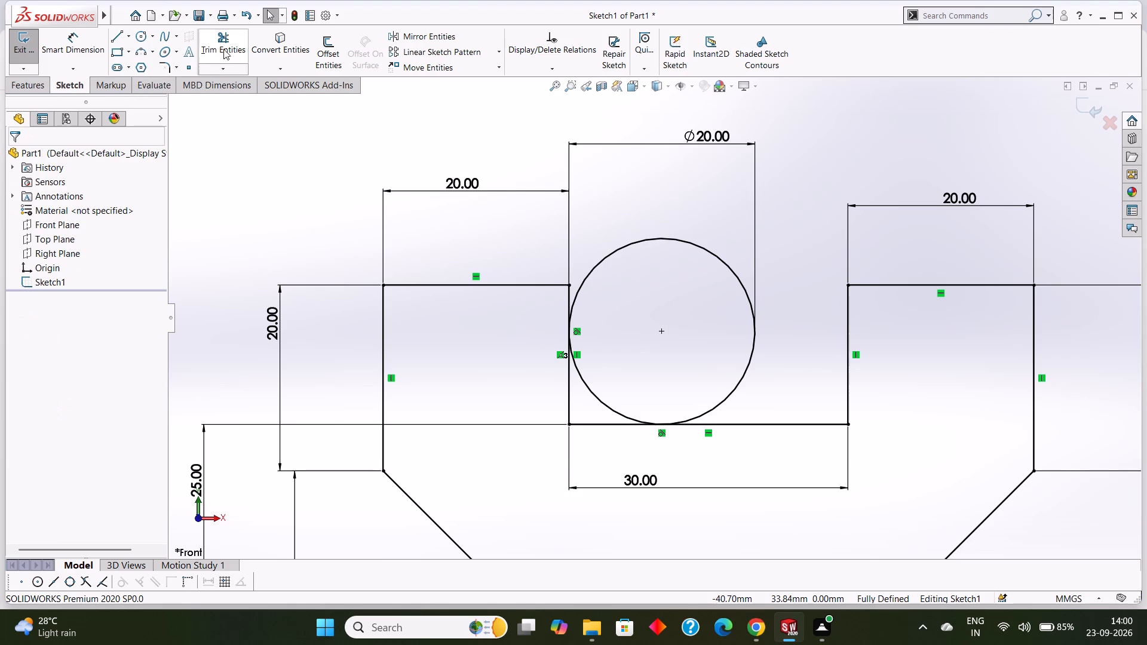
Trim the circle to its lower-left quarter arc and remove the wall and floor segments forming the notch's lower-left sharp corner.
click(225, 44)
drag(697, 220, 691, 268)
drag(532, 396, 567, 395)
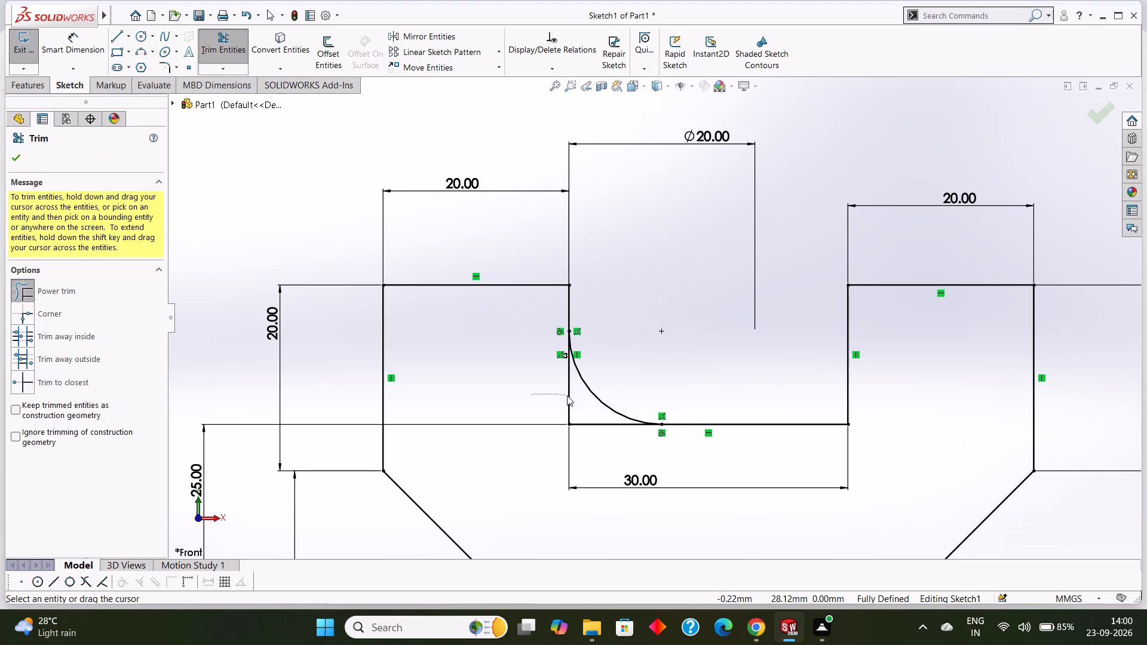
drag(567, 395, 576, 398)
drag(588, 448, 593, 419)
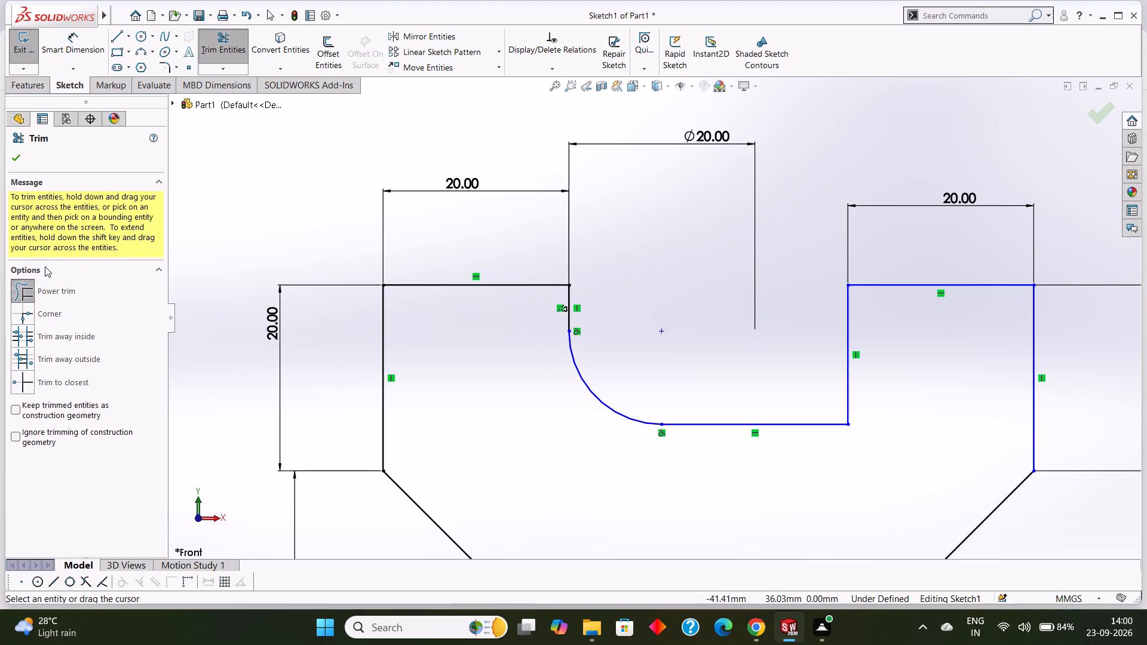
click(22, 156)
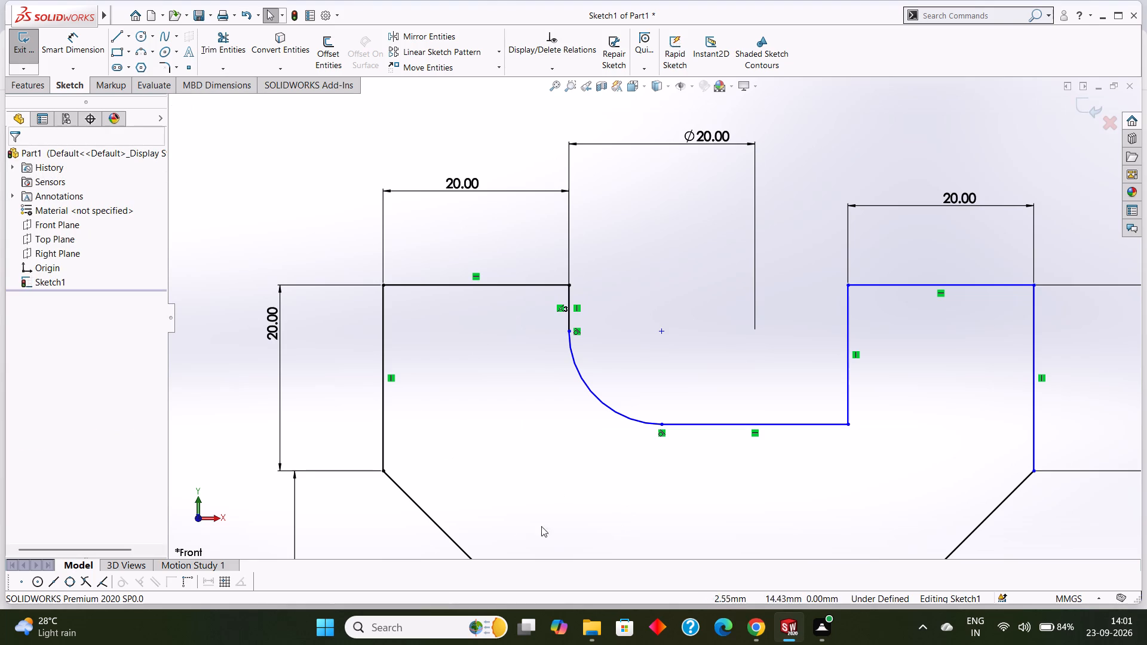
Sketch a second circle of 10 mm radius near the notch's right wall, its centre level with the first arc's centre.
click(154, 36)
click(165, 53)
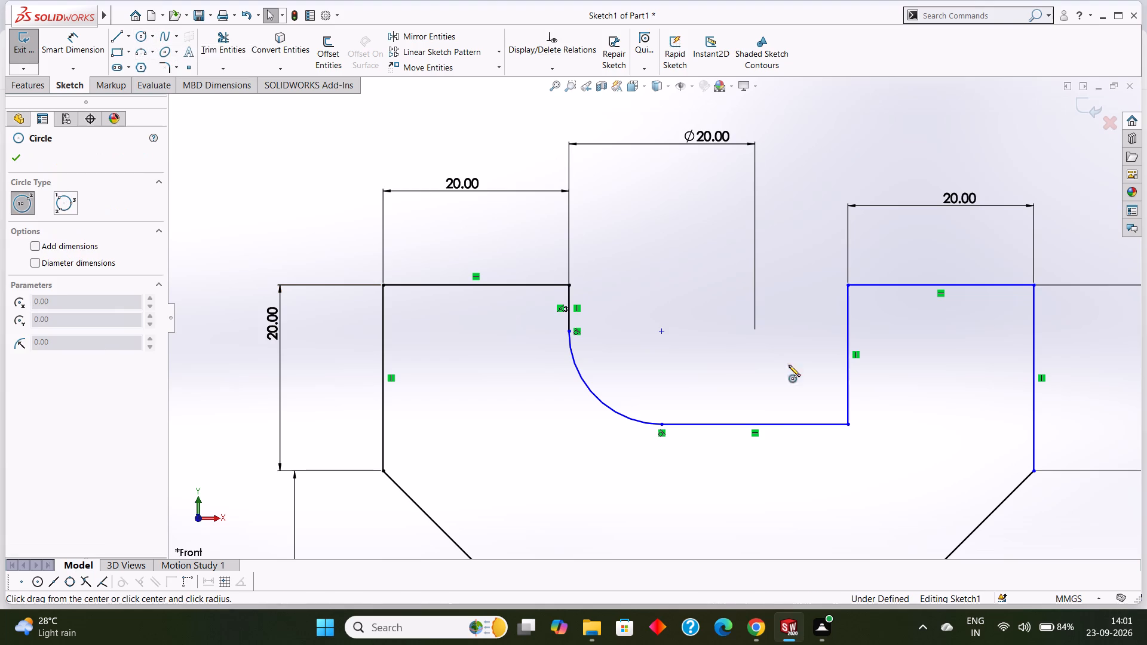
click(763, 330)
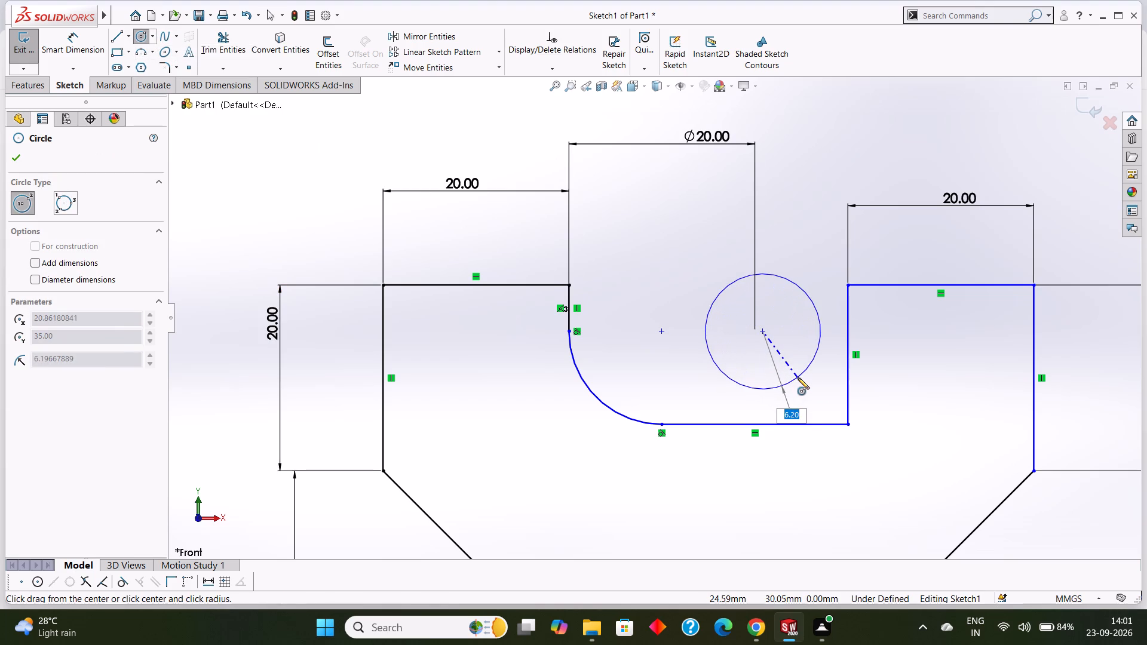
text(10)
key(Return)
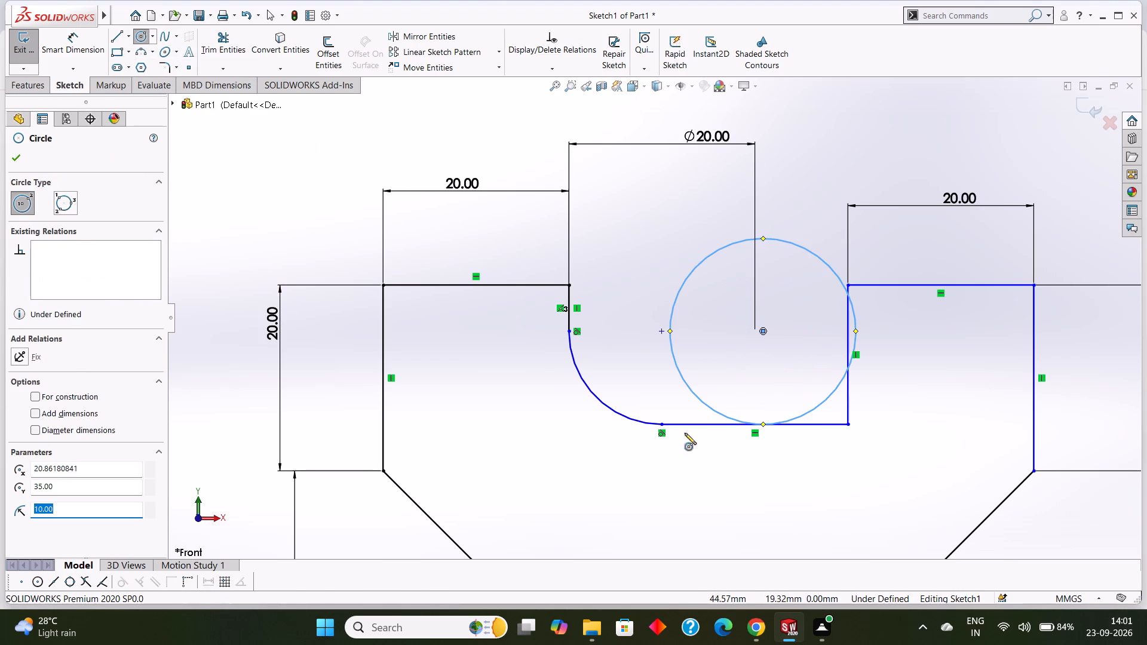
click(16, 164)
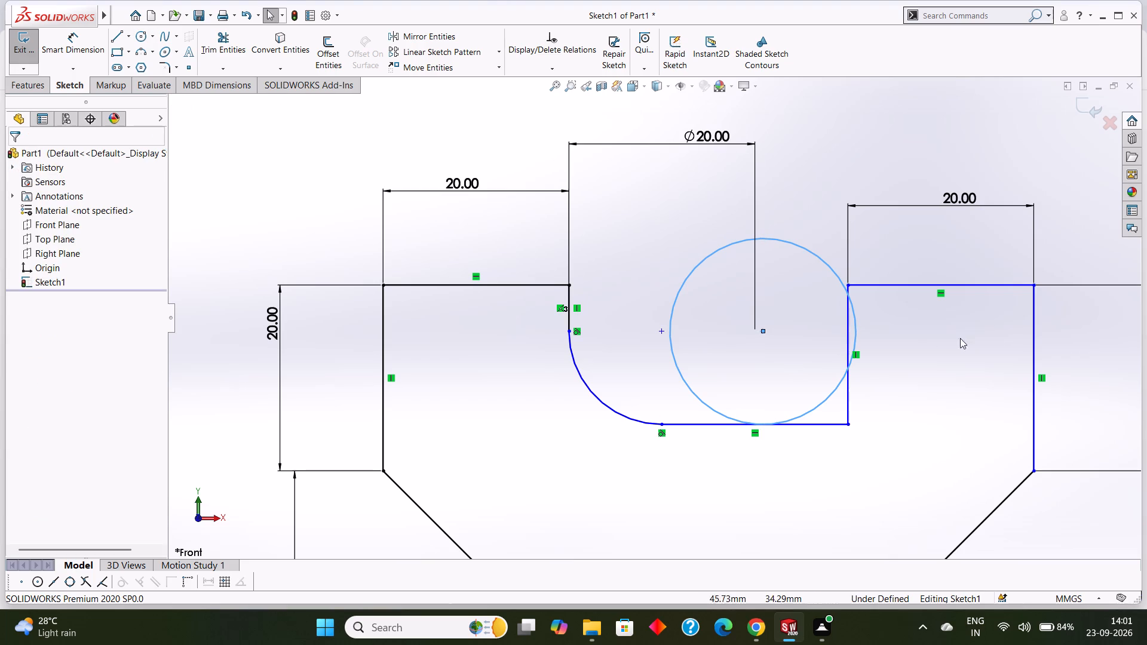
key(Escape)
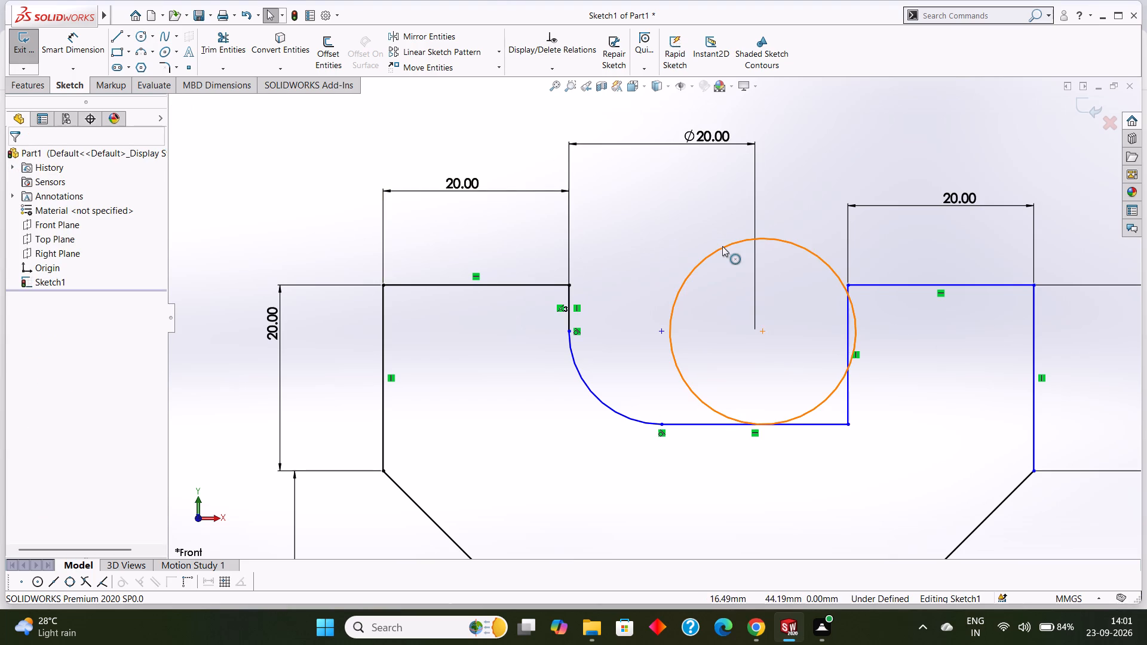
Make the second circle tangent to the notch's right vertical wall.
click(722, 246)
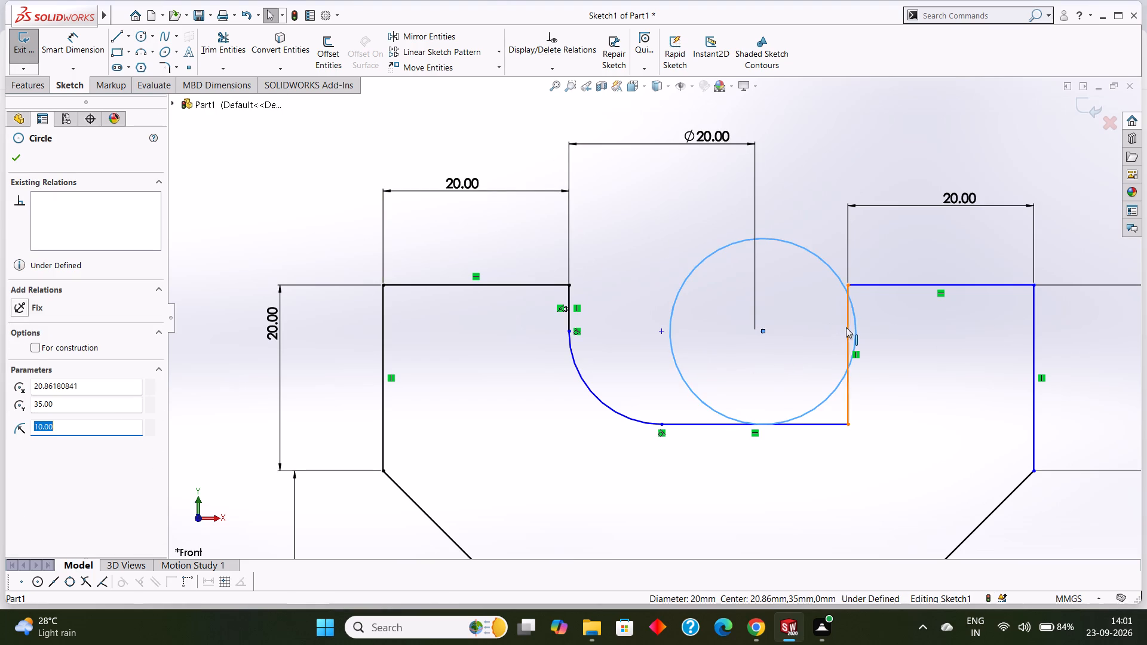
ctrl+click(847, 328)
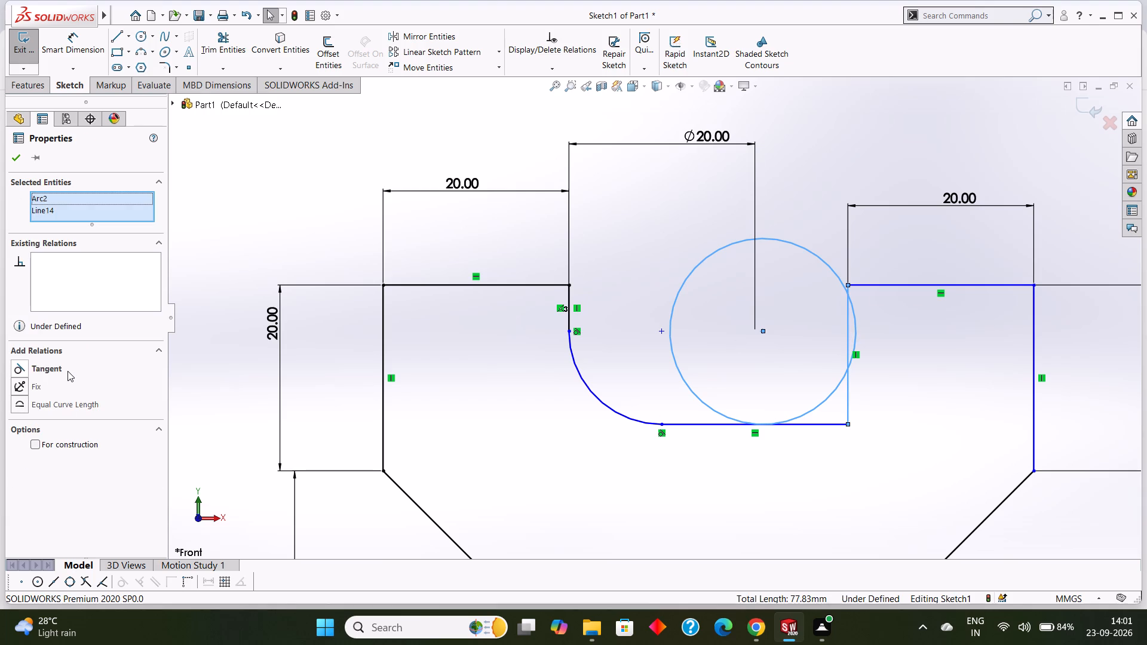
click(68, 367)
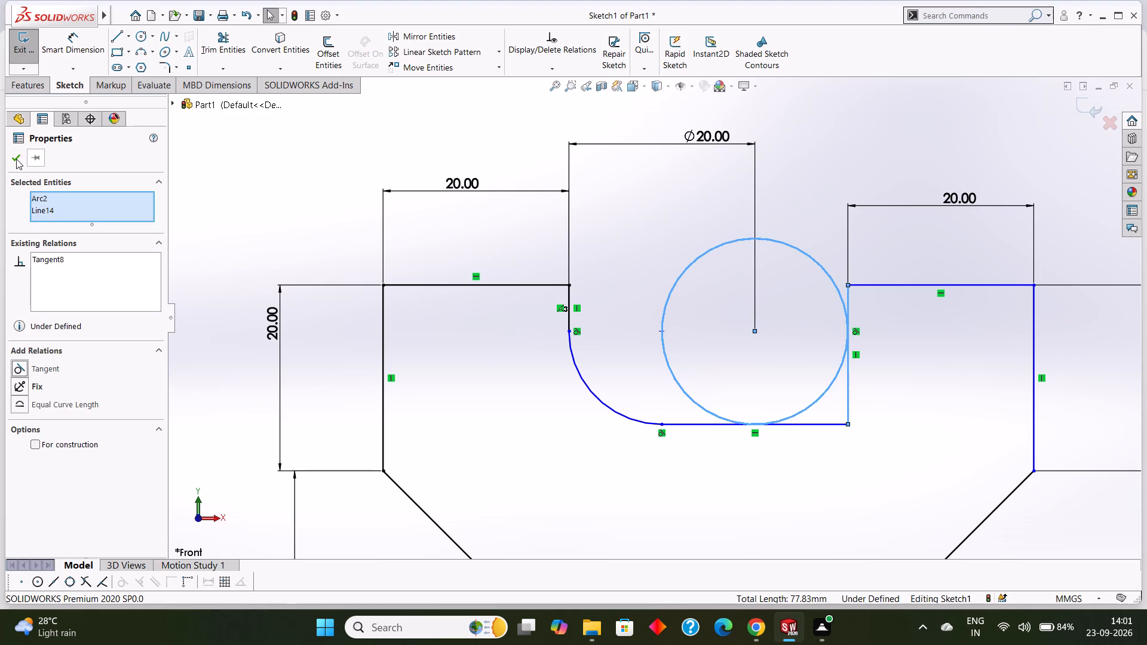
click(16, 159)
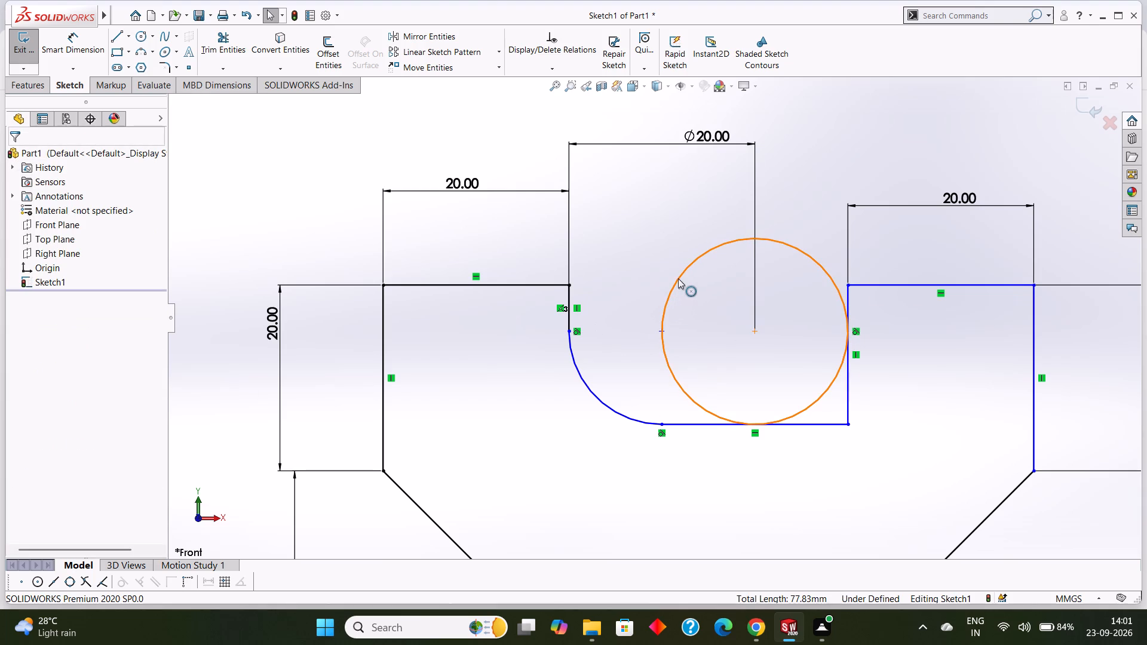
Make the second circle tangent to the notch's horizontal floor line.
click(678, 278)
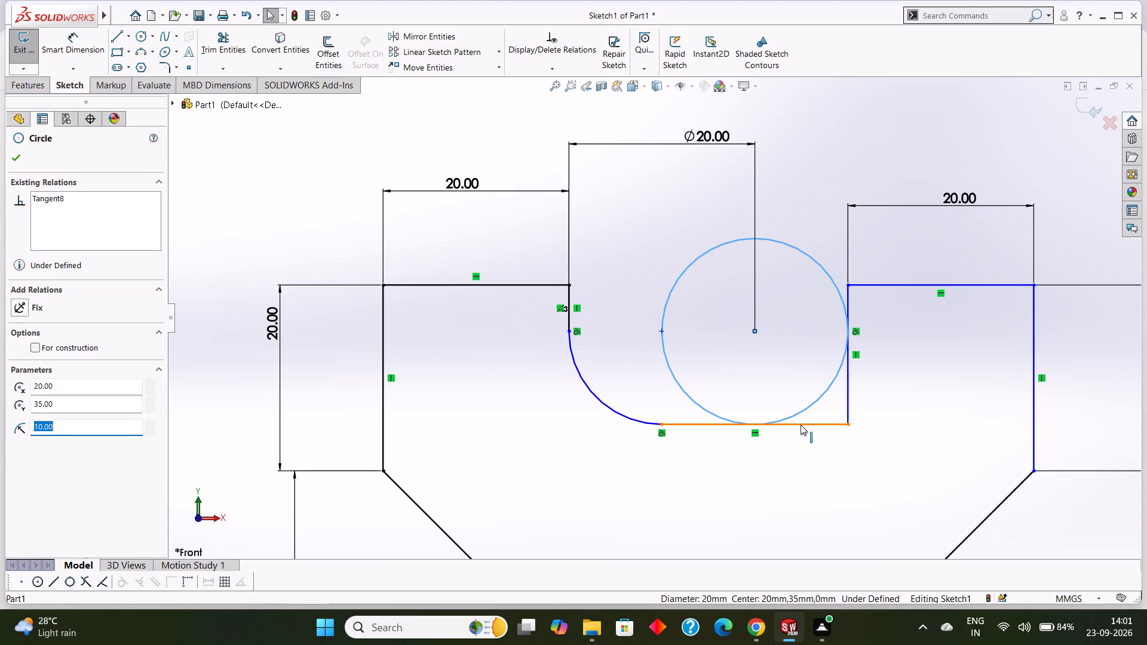
ctrl+click(801, 425)
click(56, 365)
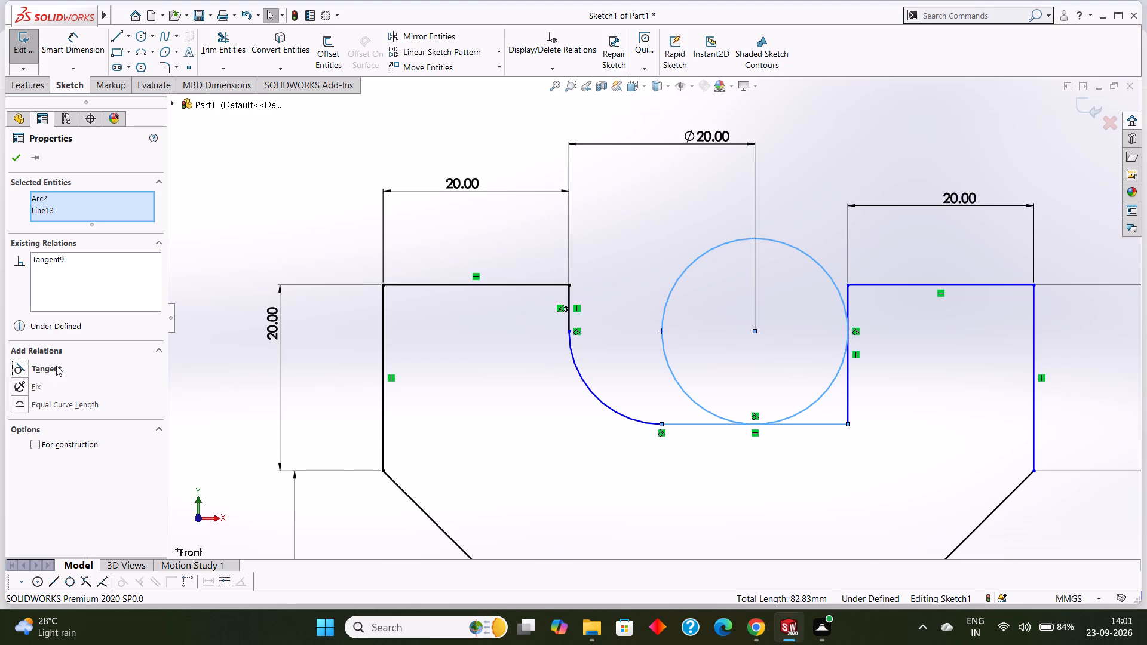
click(20, 156)
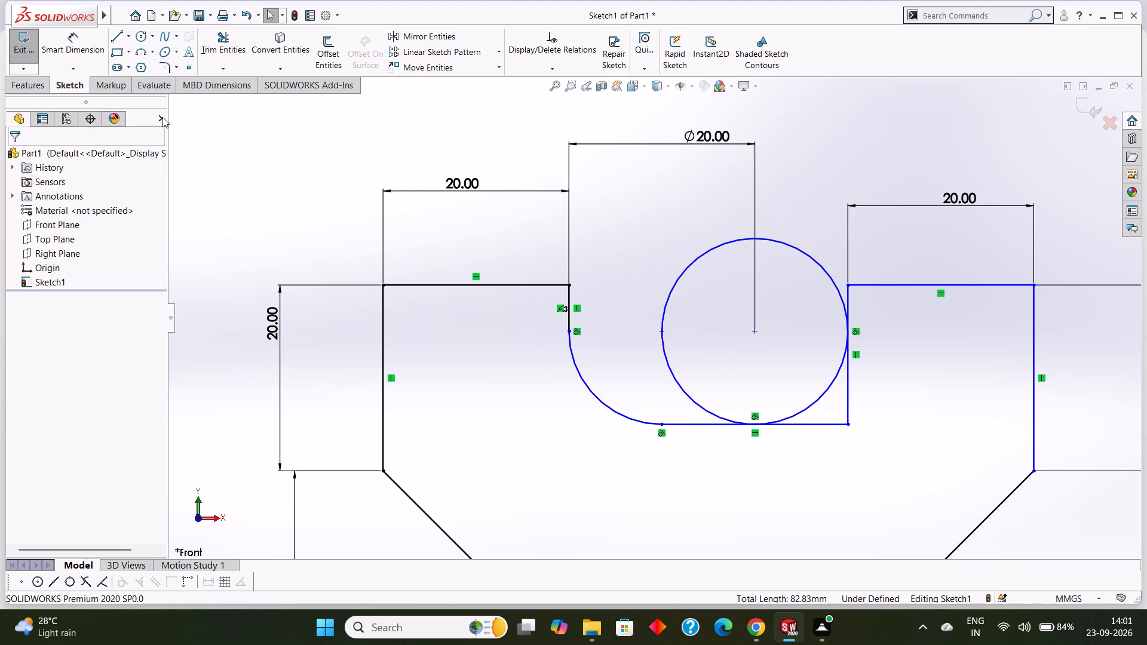
Trim the second circle to its lower-right quarter arc and remove the floor and wall segments forming the notch's lower-right sharp corner.
click(207, 39)
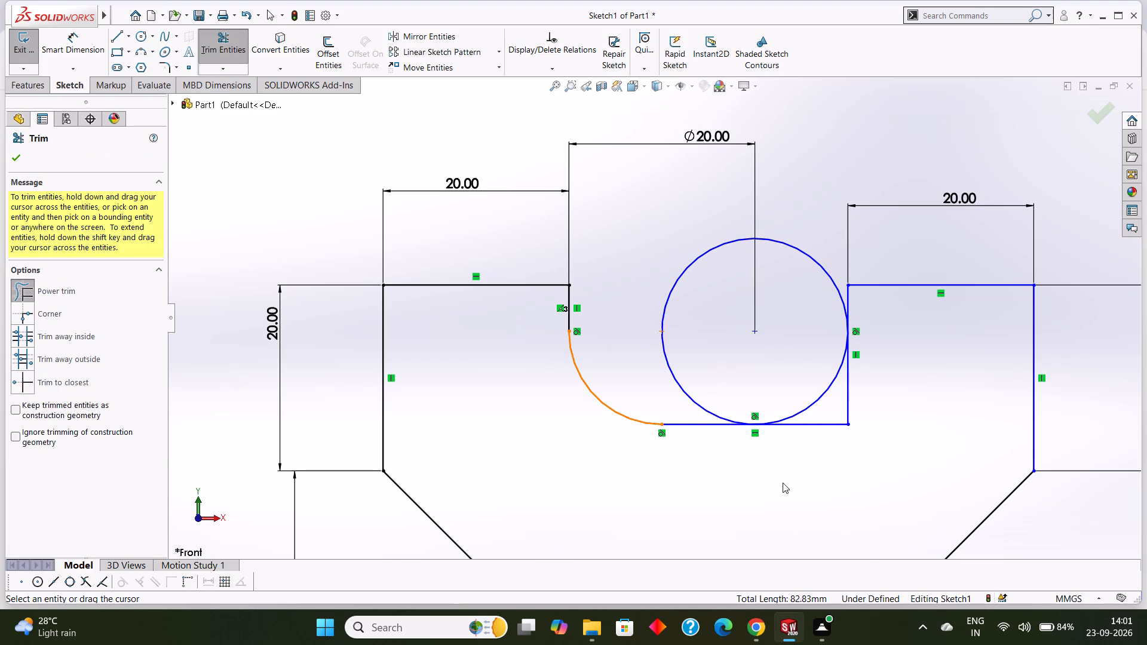
scroll(783, 483, down, 1)
drag(814, 465, 853, 373)
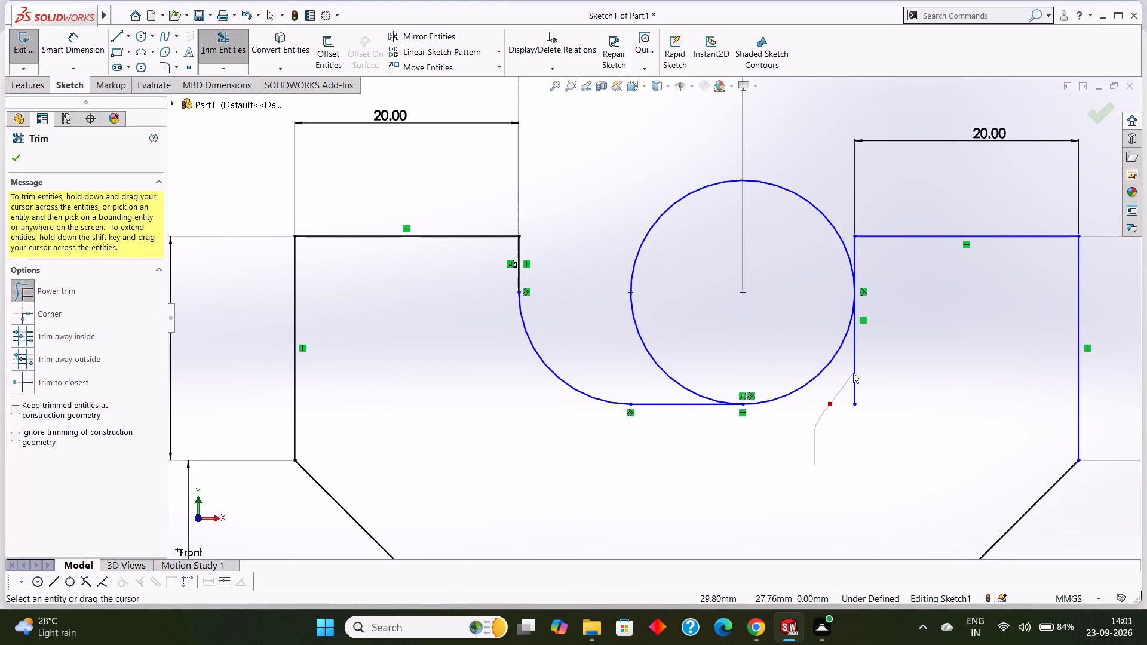
drag(853, 373, 858, 364)
scroll(865, 363, up, 1)
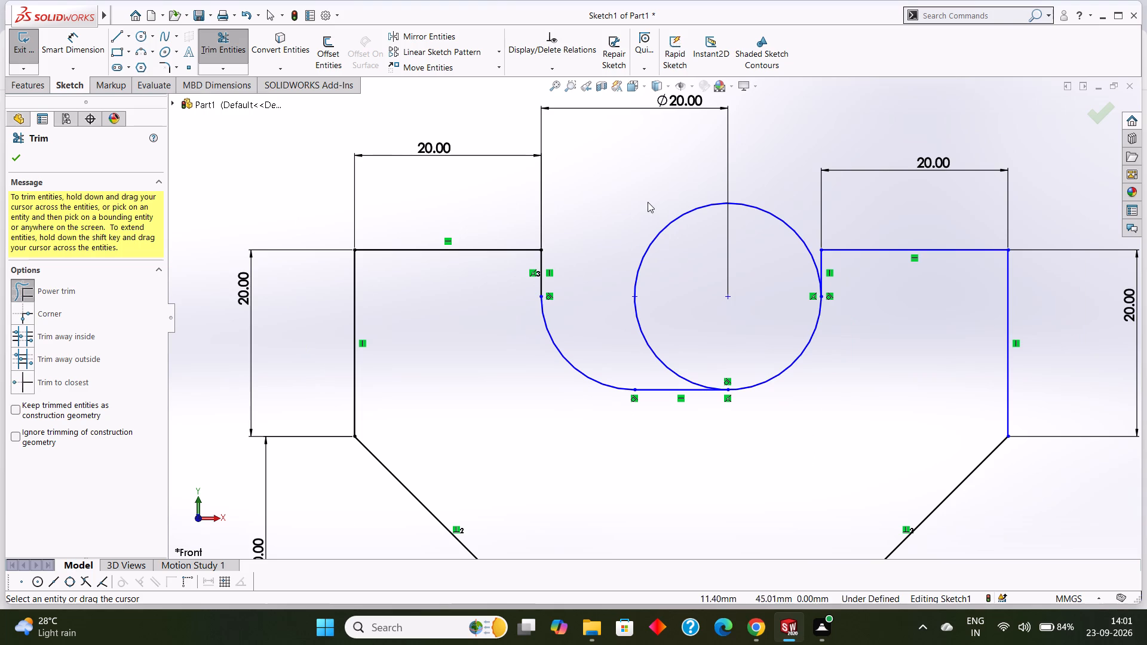
drag(652, 186, 685, 229)
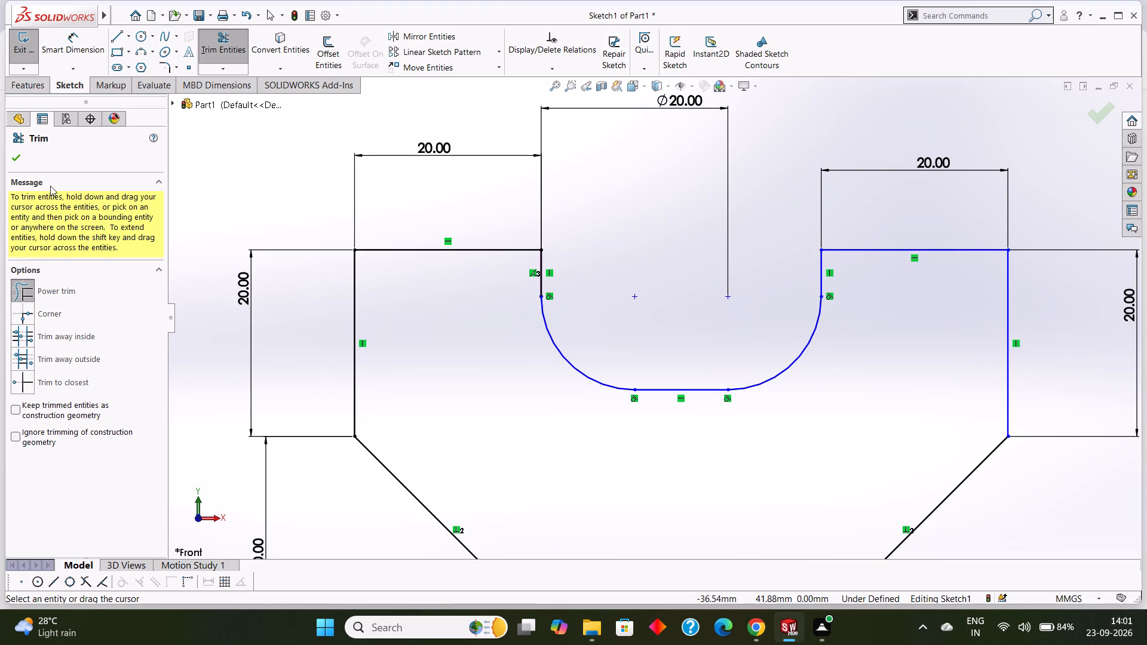
click(22, 156)
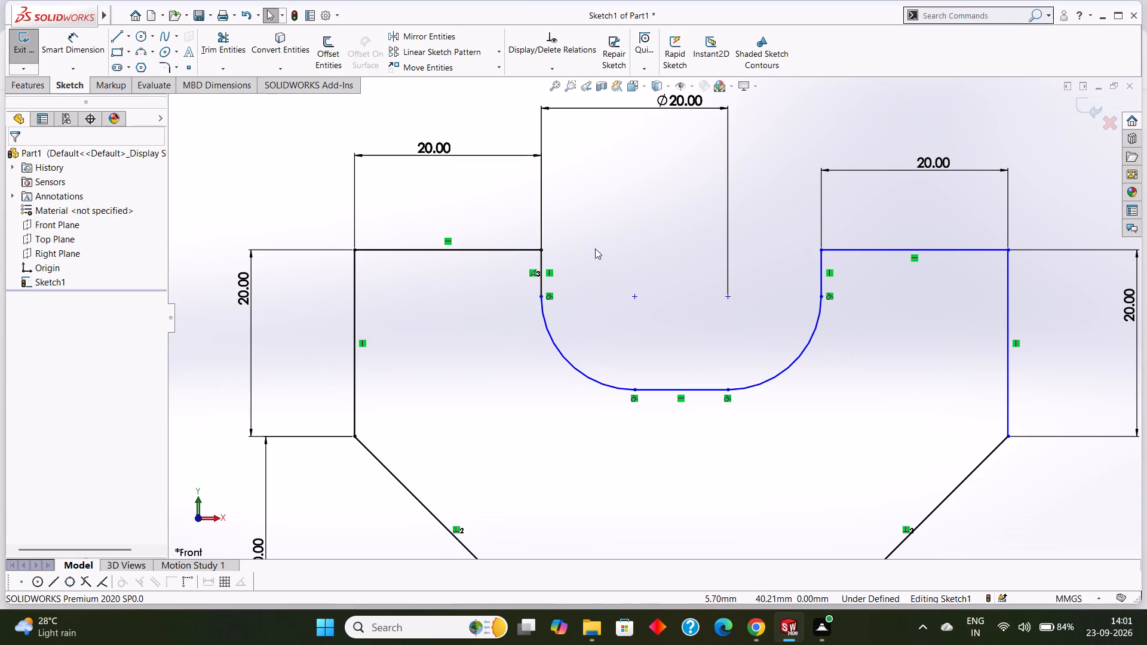
Dimension the horizontal distance from the origin corner to the profile's outer top-right corner.
scroll(648, 268, up, 5)
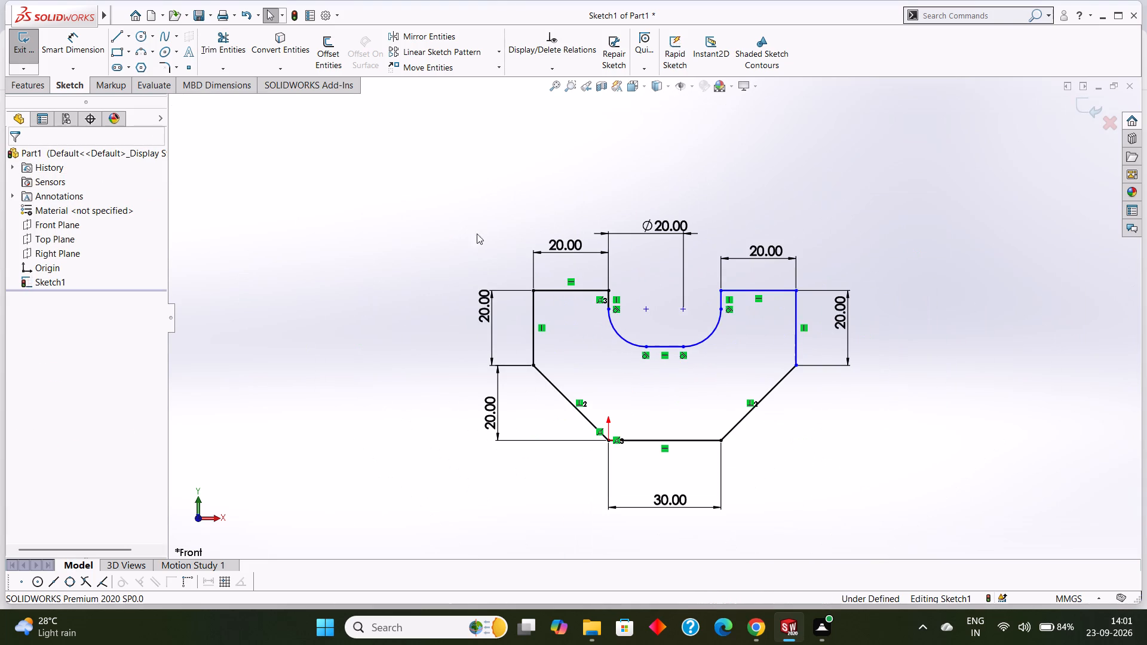
click(71, 45)
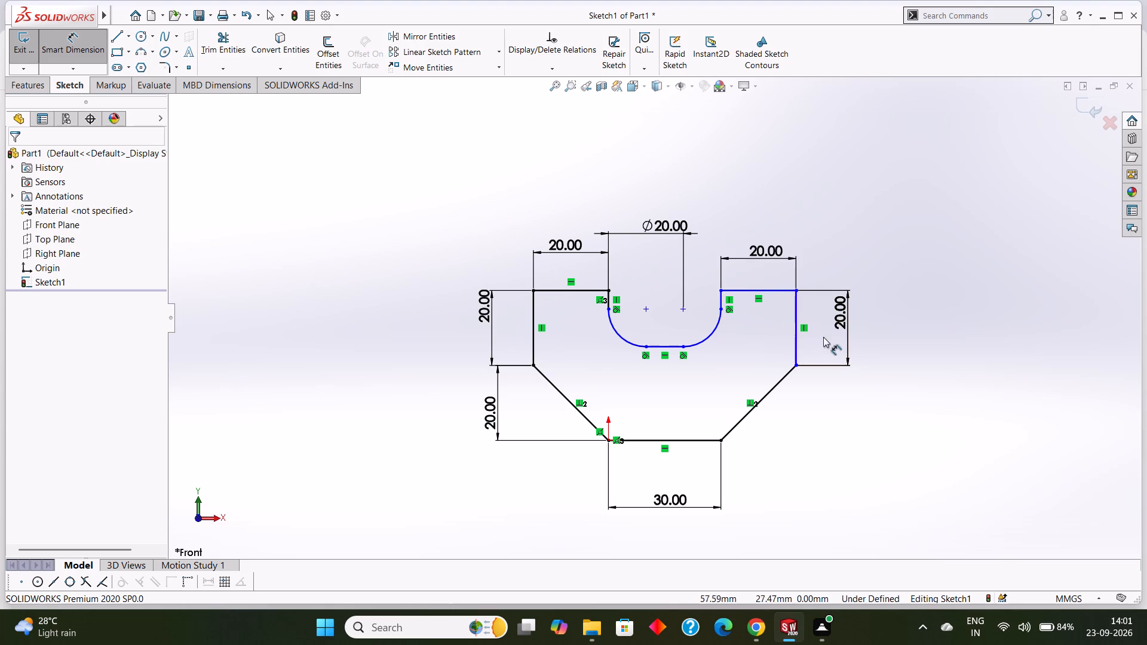
click(608, 443)
click(797, 289)
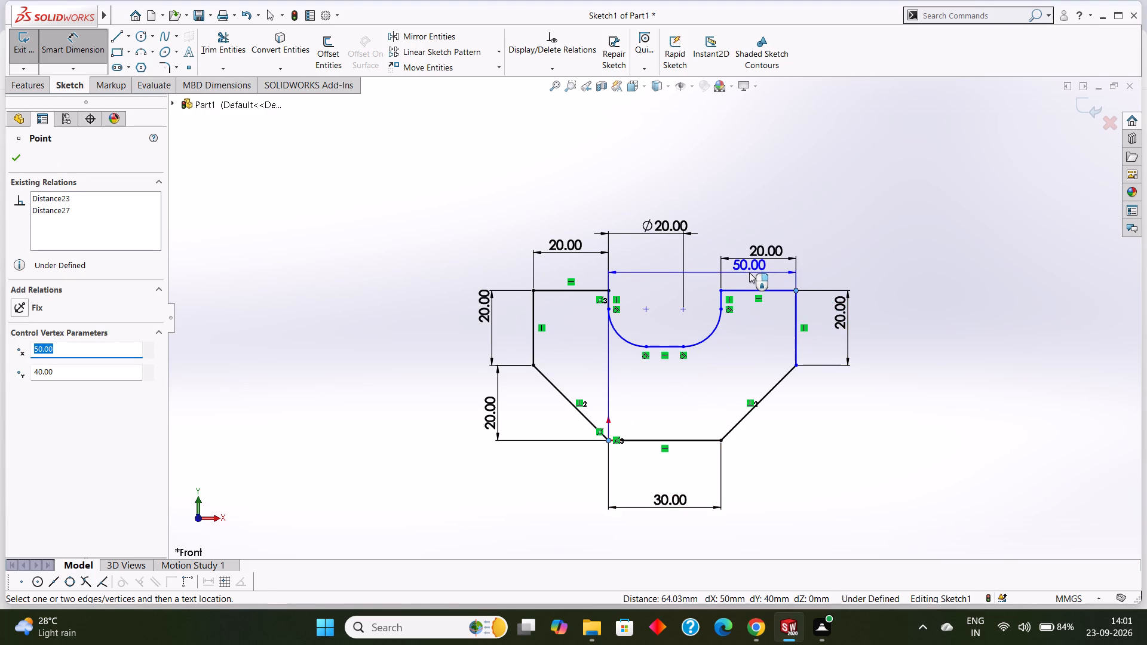
click(749, 272)
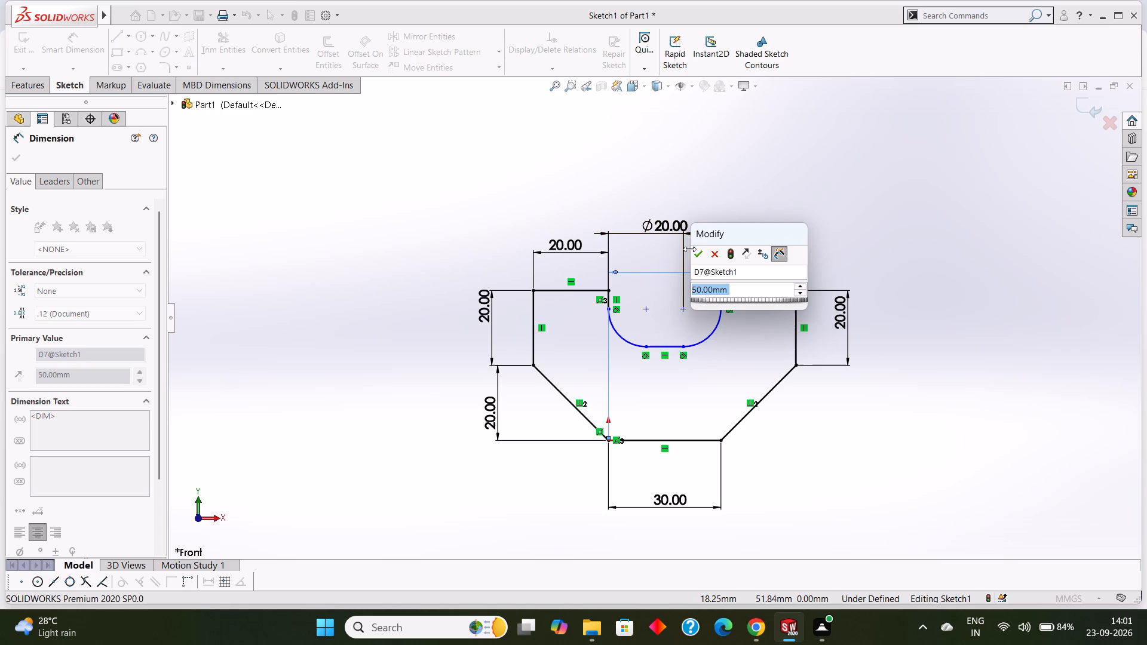
click(696, 257)
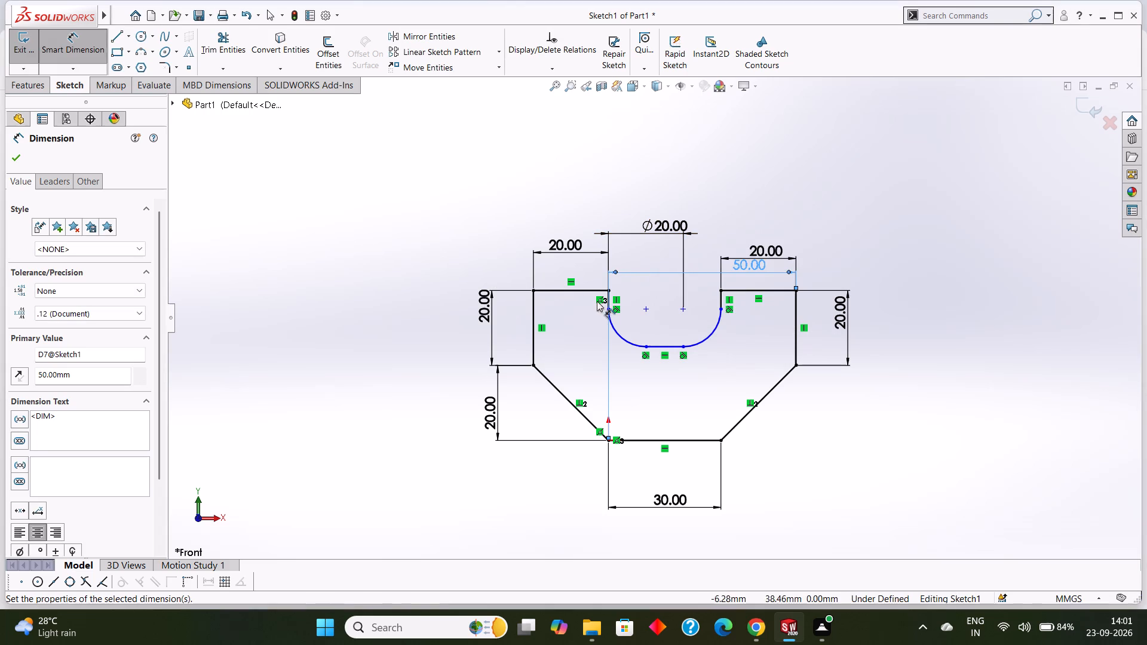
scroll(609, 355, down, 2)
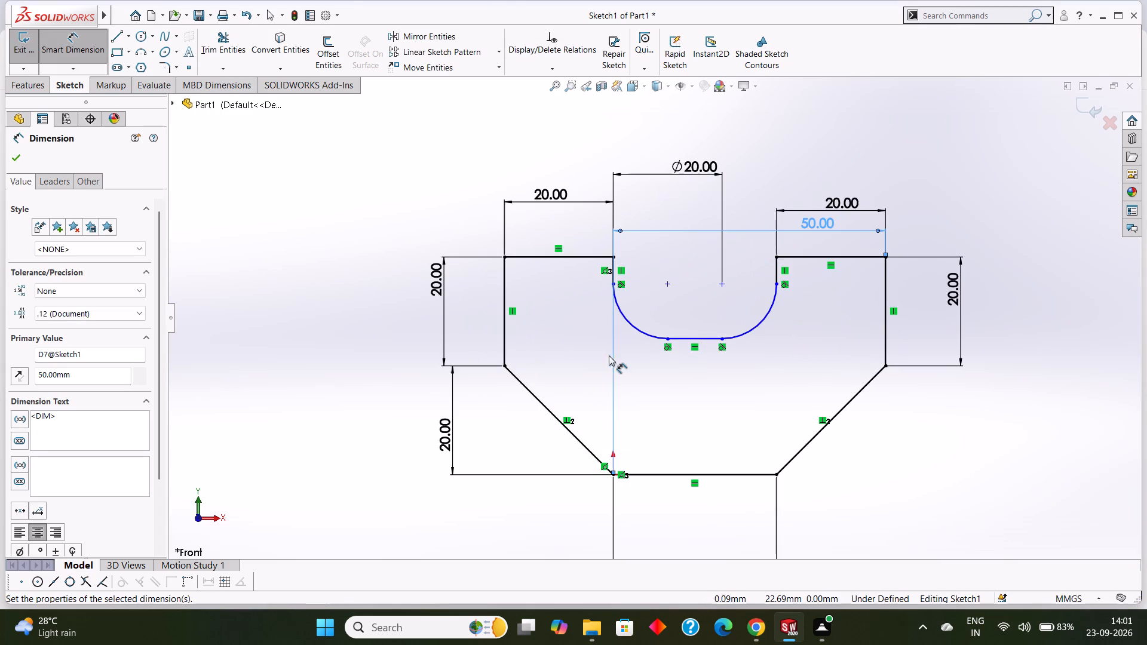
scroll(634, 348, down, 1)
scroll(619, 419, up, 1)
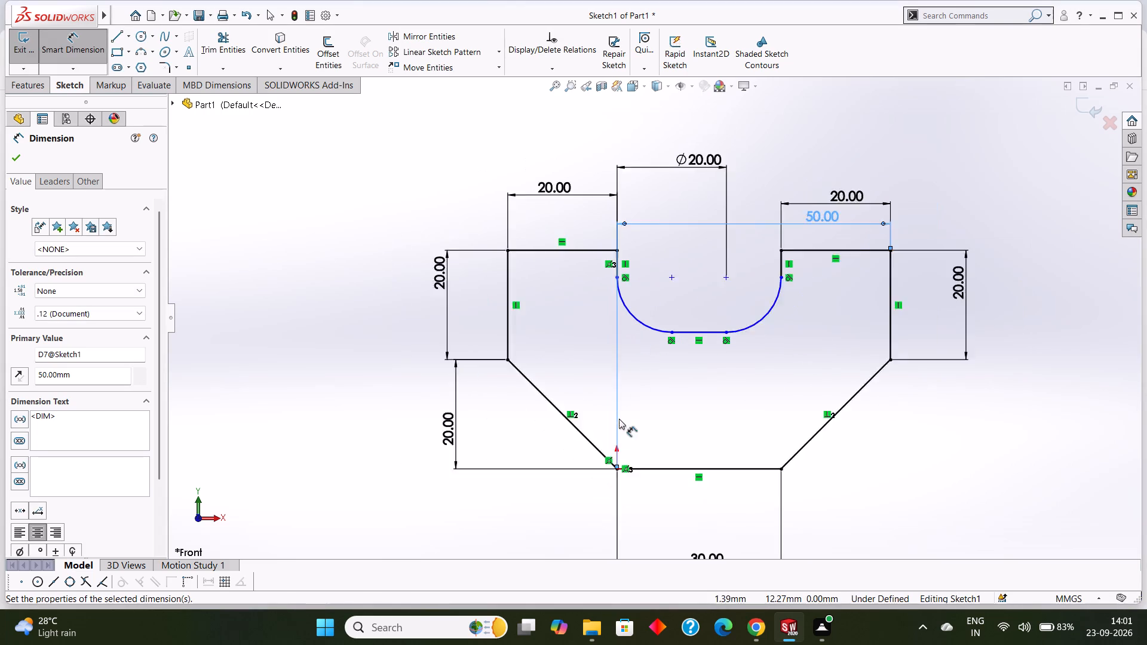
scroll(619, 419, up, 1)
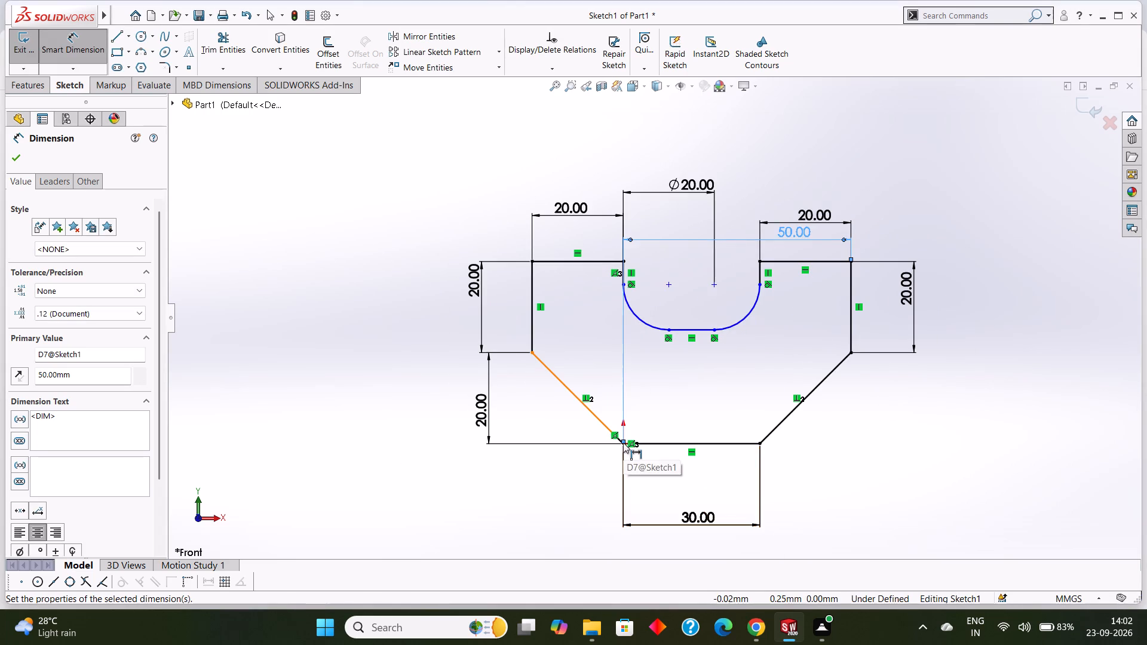
Dimension the vertical distance from the origin corner to the upper endpoint of the notch's left arc.
click(622, 446)
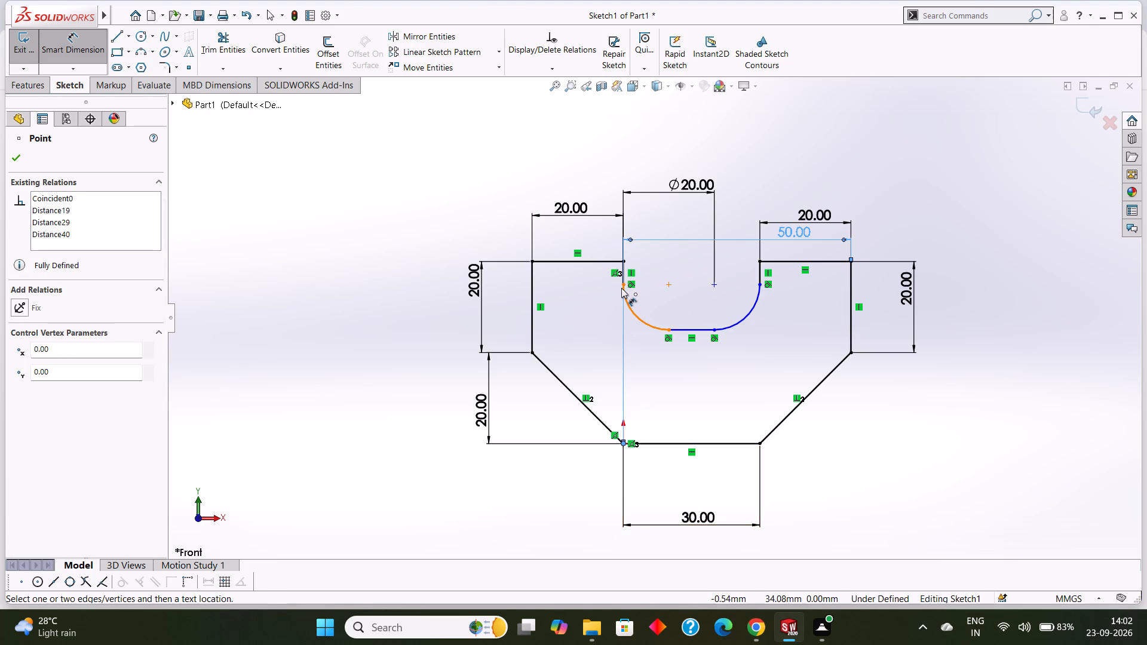
click(621, 288)
click(513, 302)
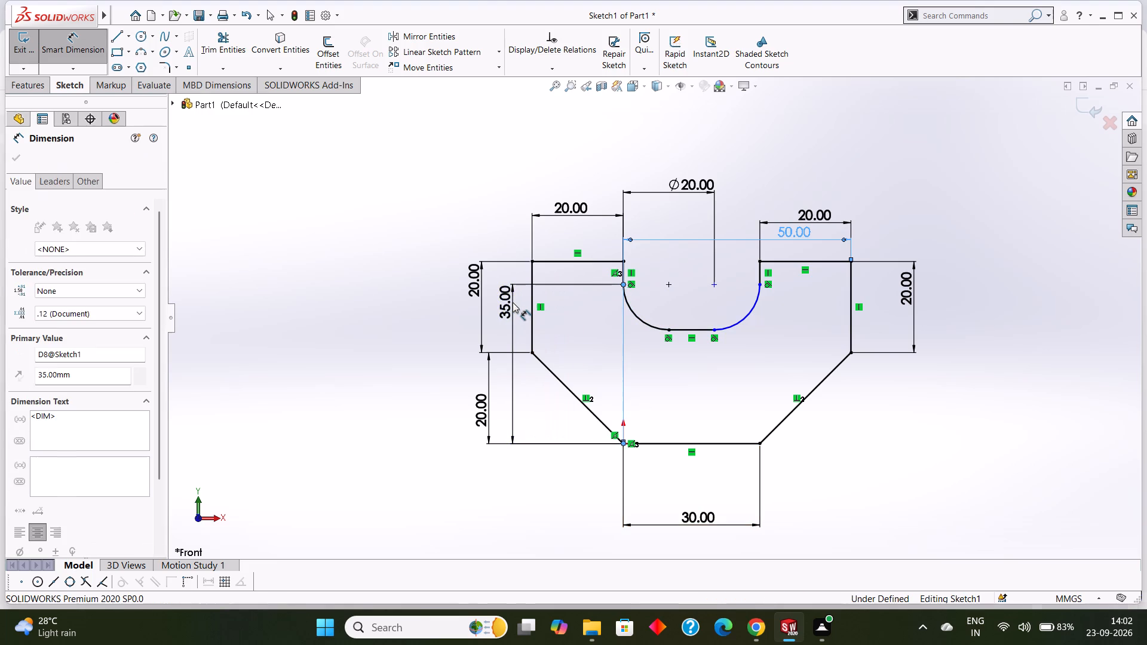
click(460, 284)
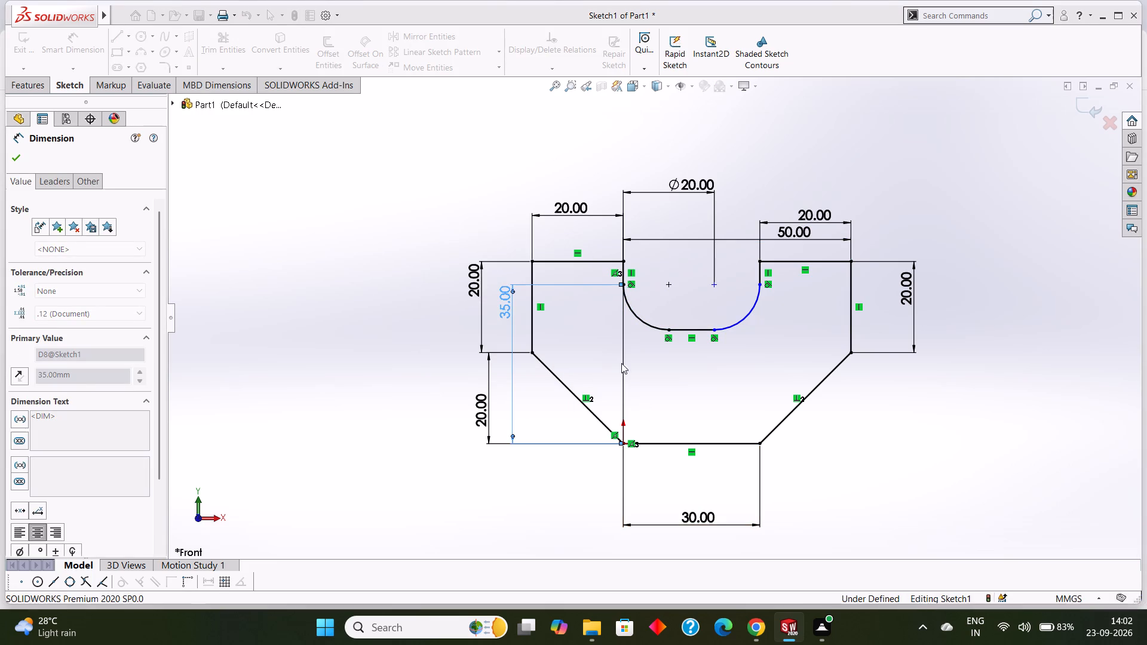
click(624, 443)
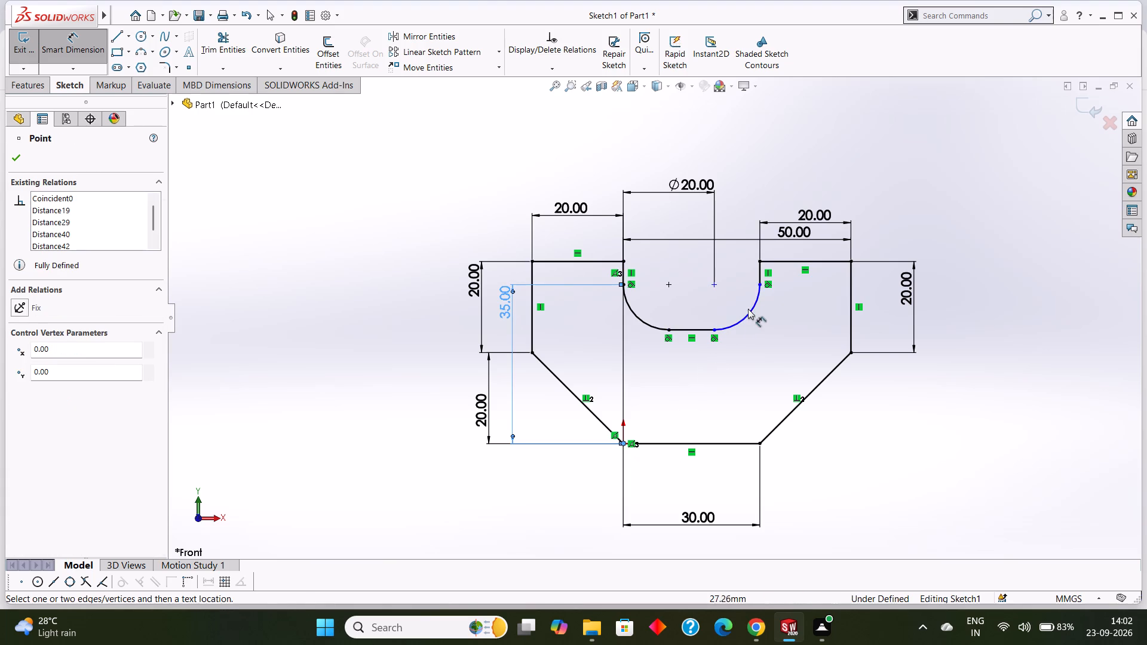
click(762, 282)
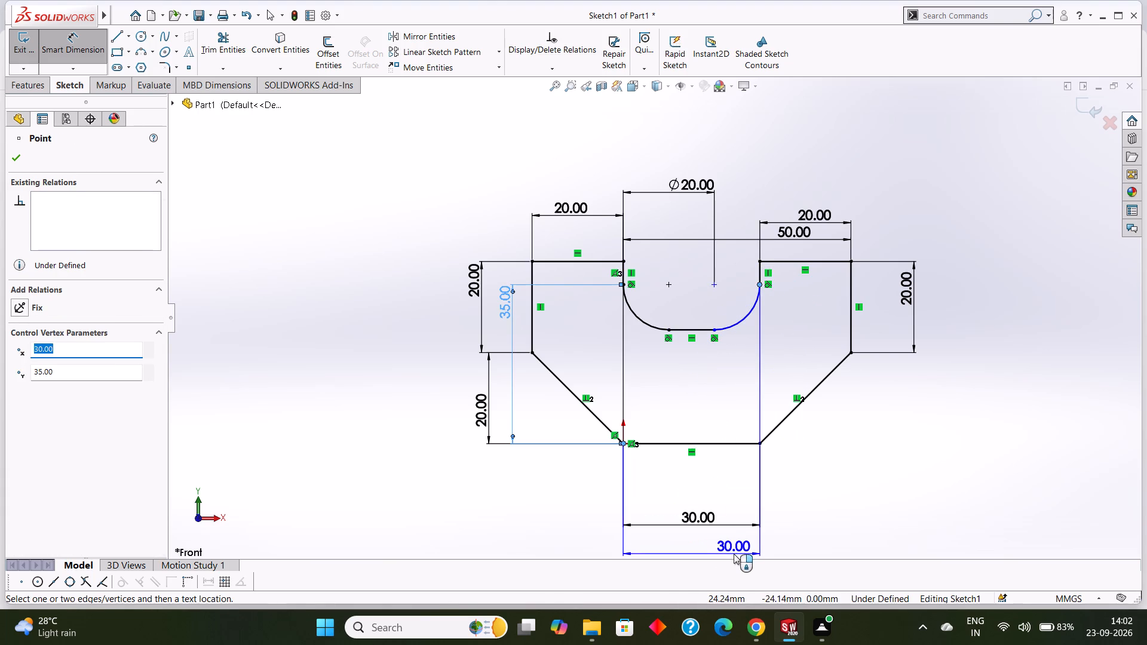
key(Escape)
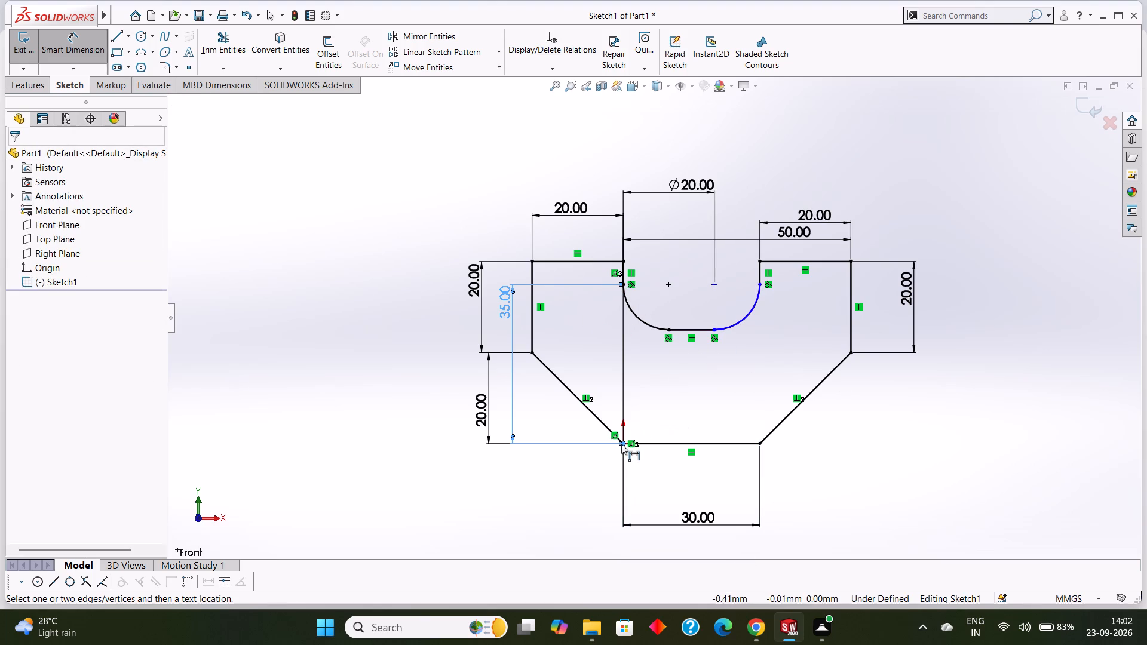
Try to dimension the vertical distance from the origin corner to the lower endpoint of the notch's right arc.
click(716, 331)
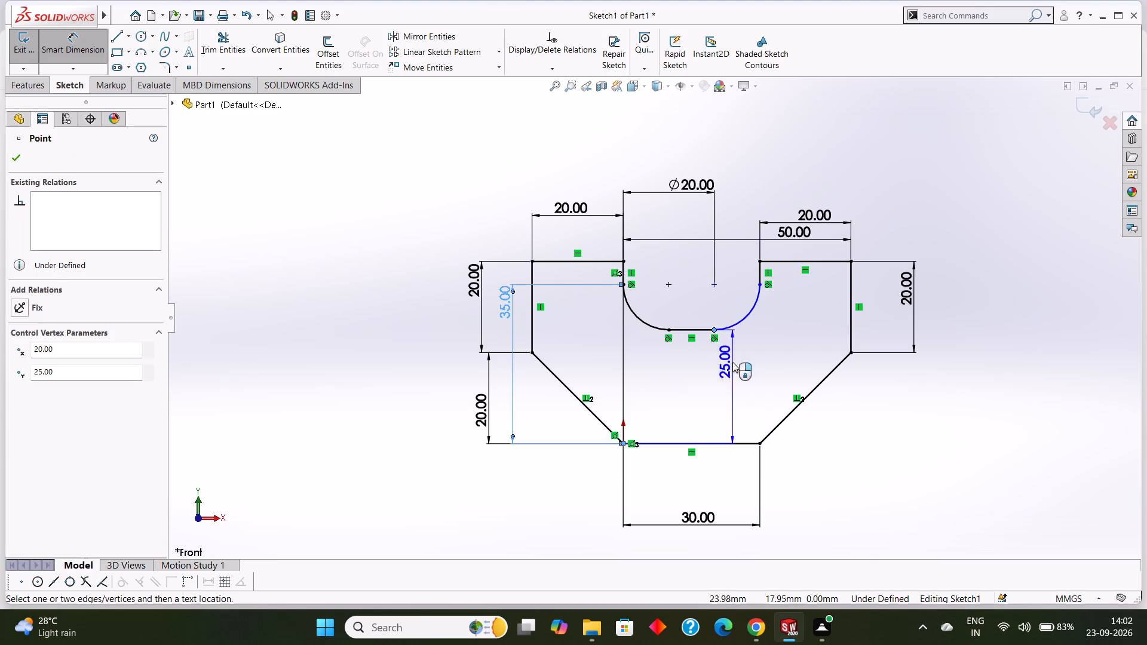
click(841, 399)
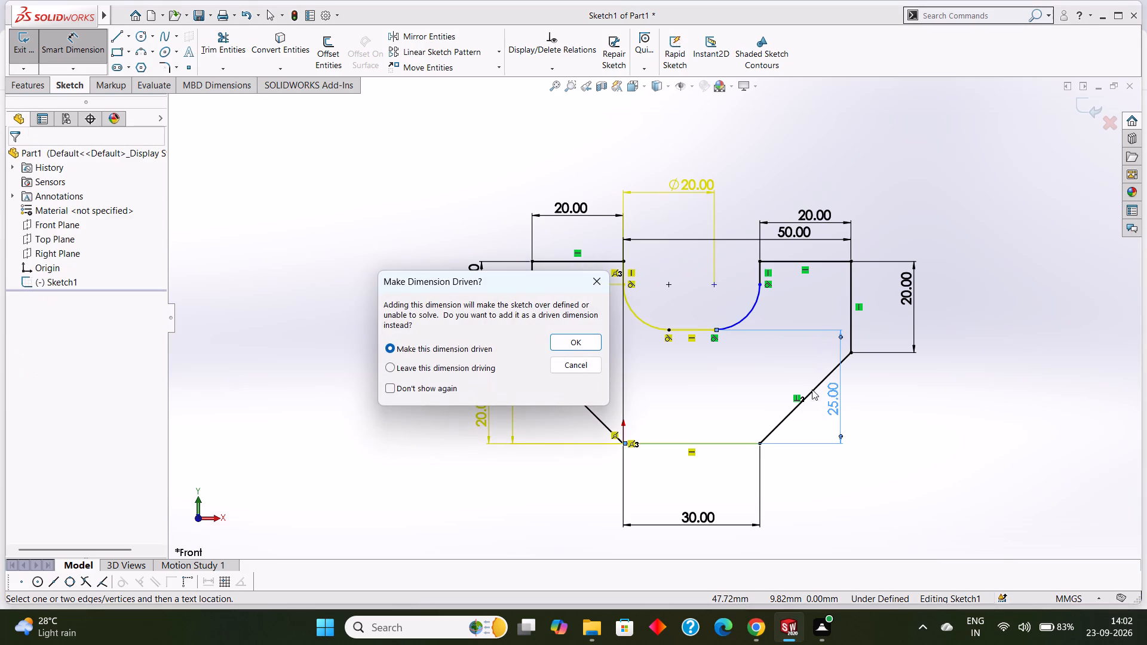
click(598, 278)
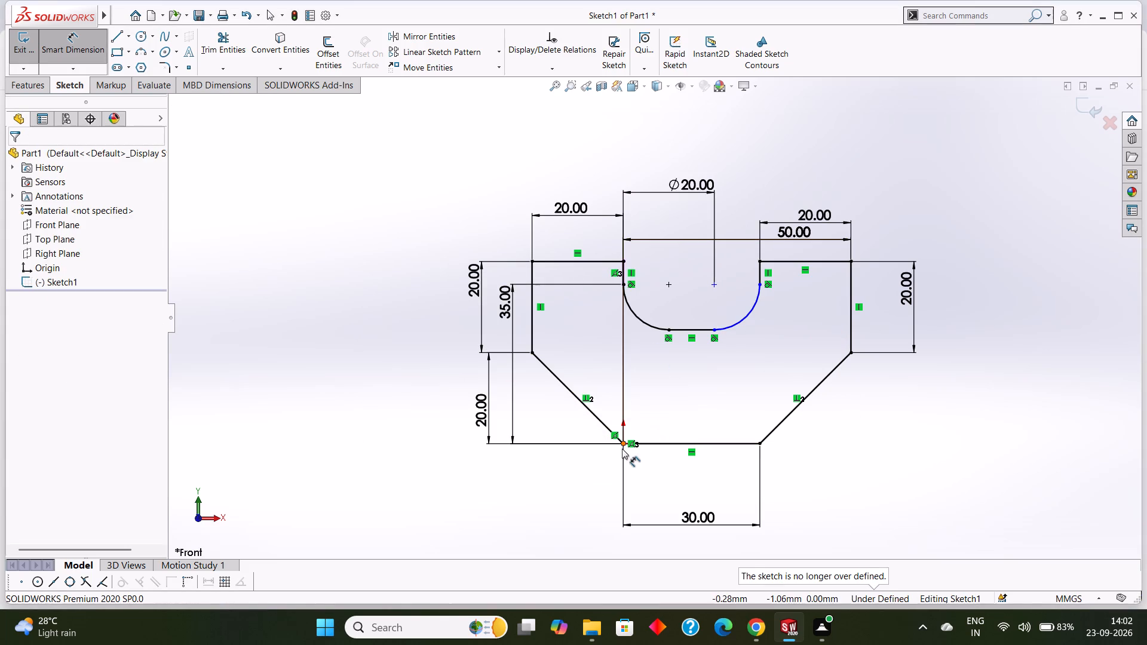
Dimension the horizontal distance from the origin corner to the lower endpoint of the notch's right arc.
click(717, 331)
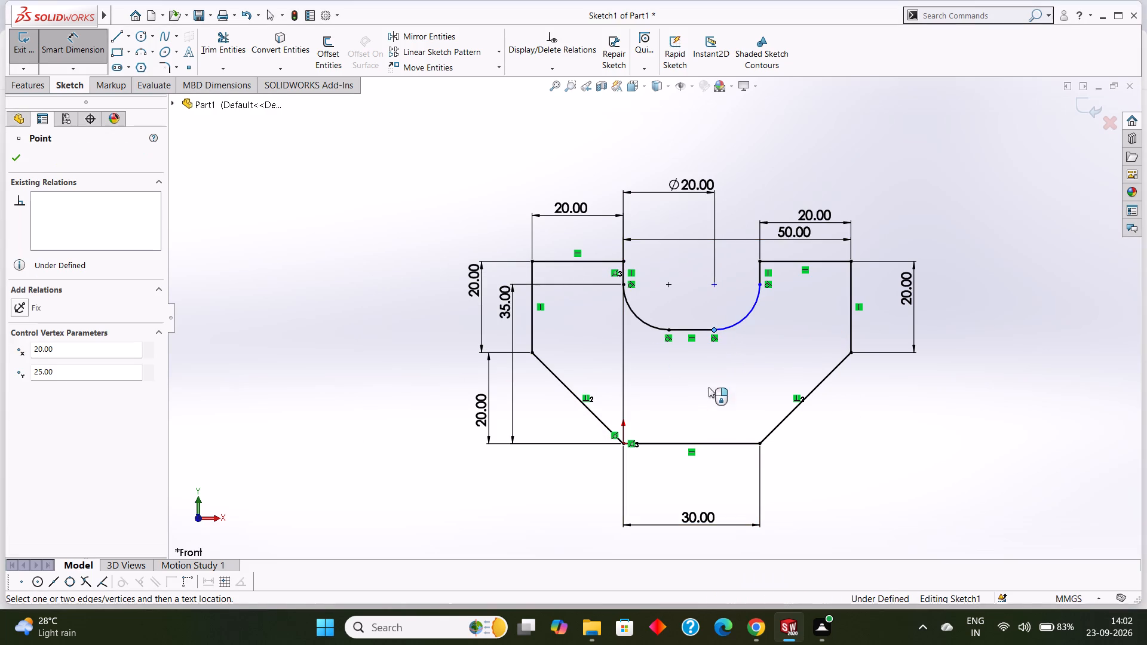
ctrl+click(624, 446)
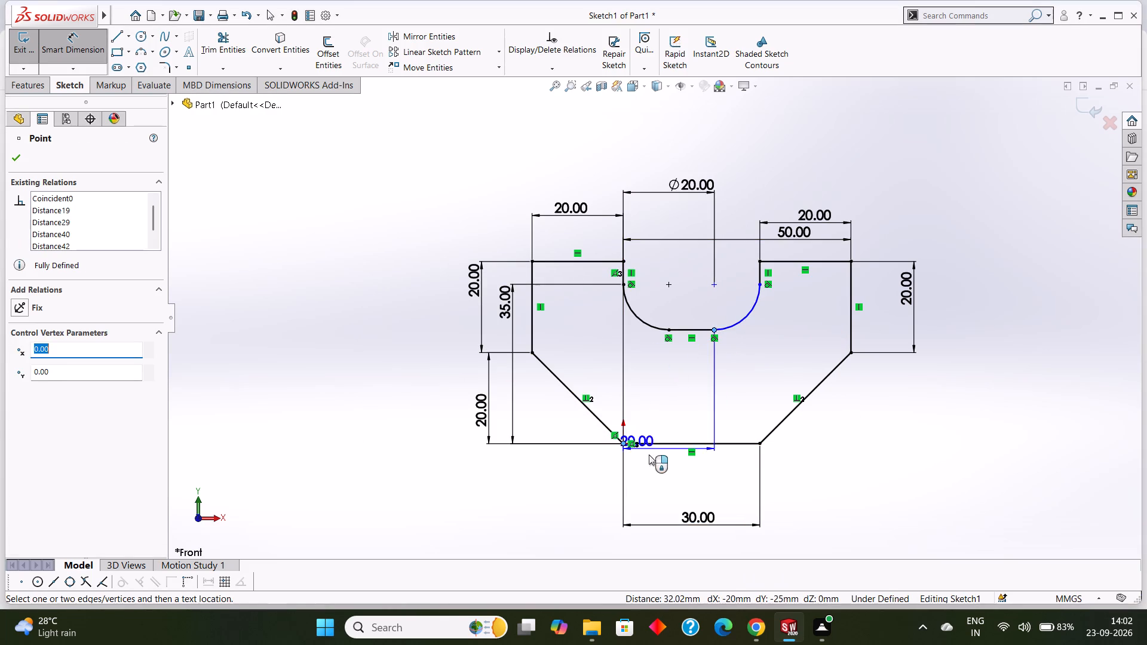
click(674, 486)
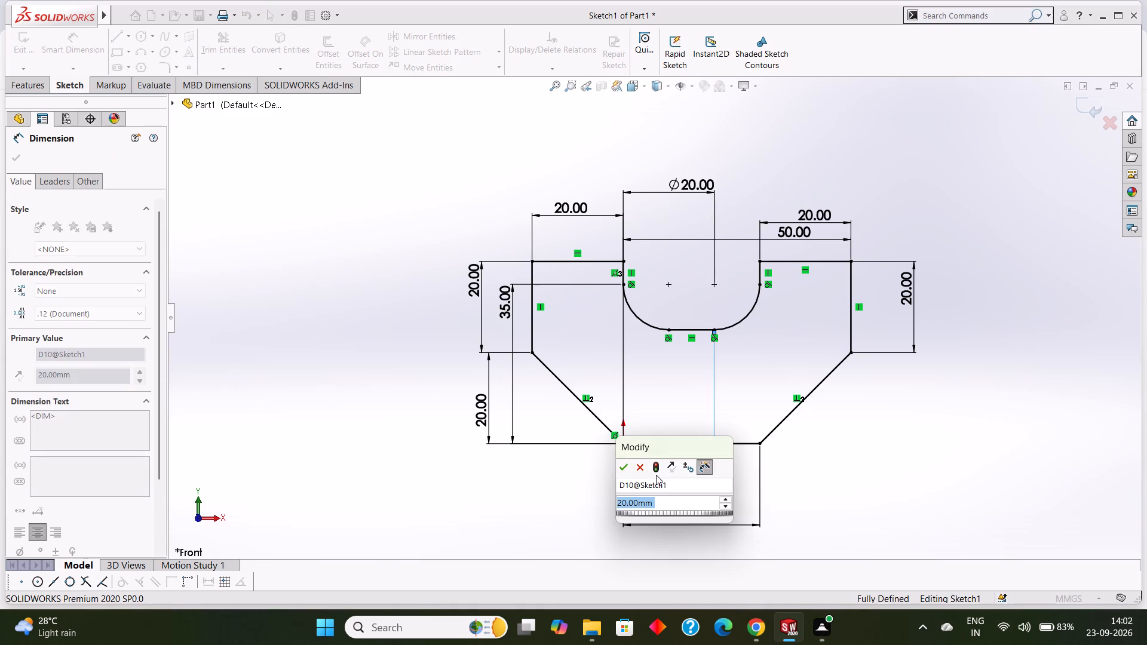
click(625, 465)
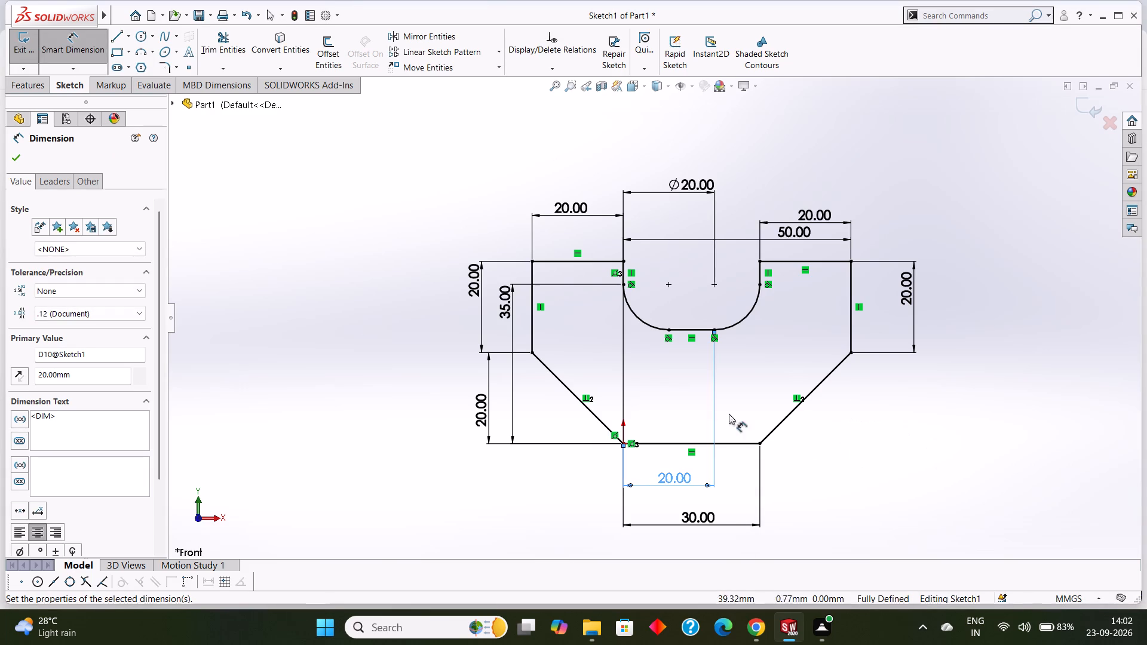
click(22, 153)
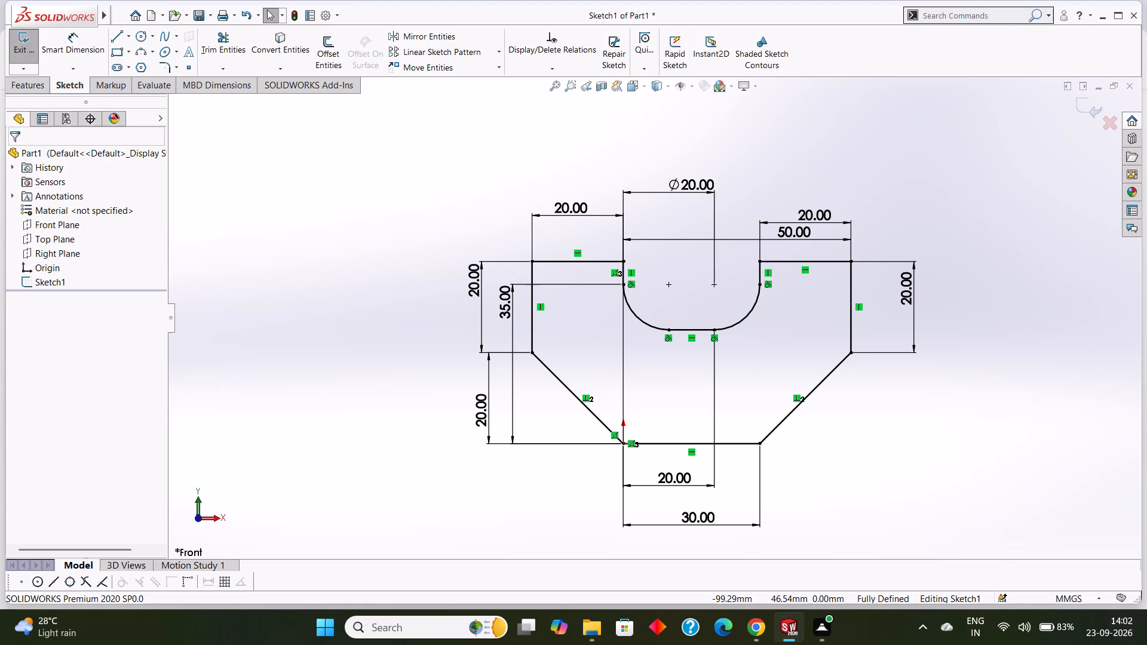
Extrude the bracket profile sketch as a blind boss 5 mm deep.
click(37, 85)
click(33, 62)
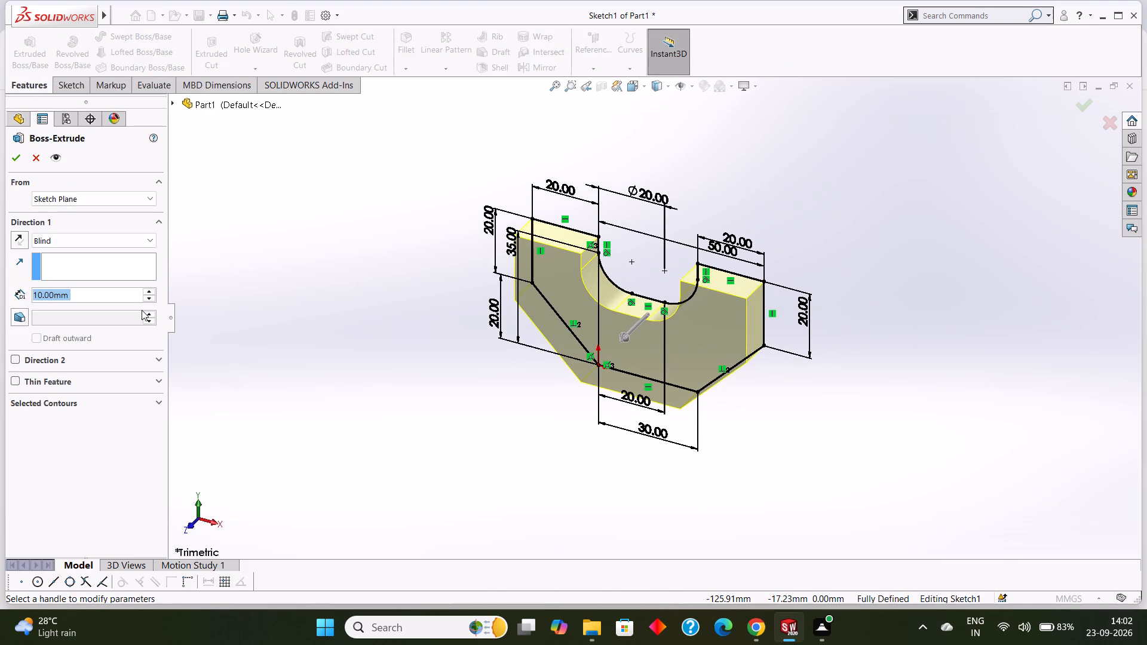
key(5)
key(Return)
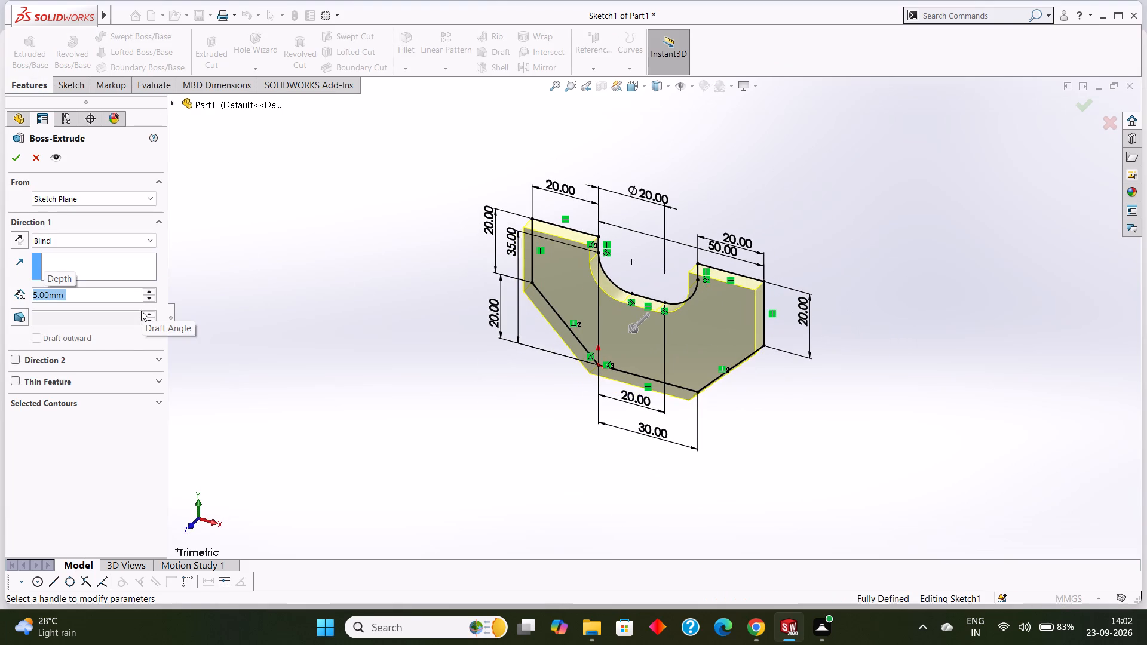
click(10, 159)
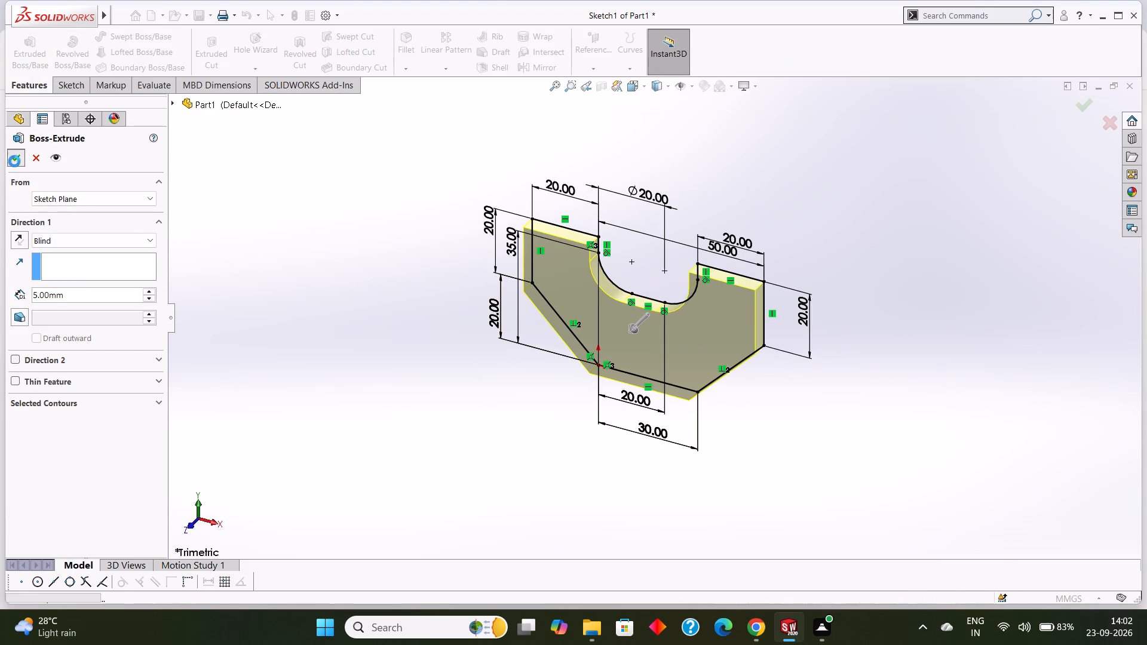
click(352, 303)
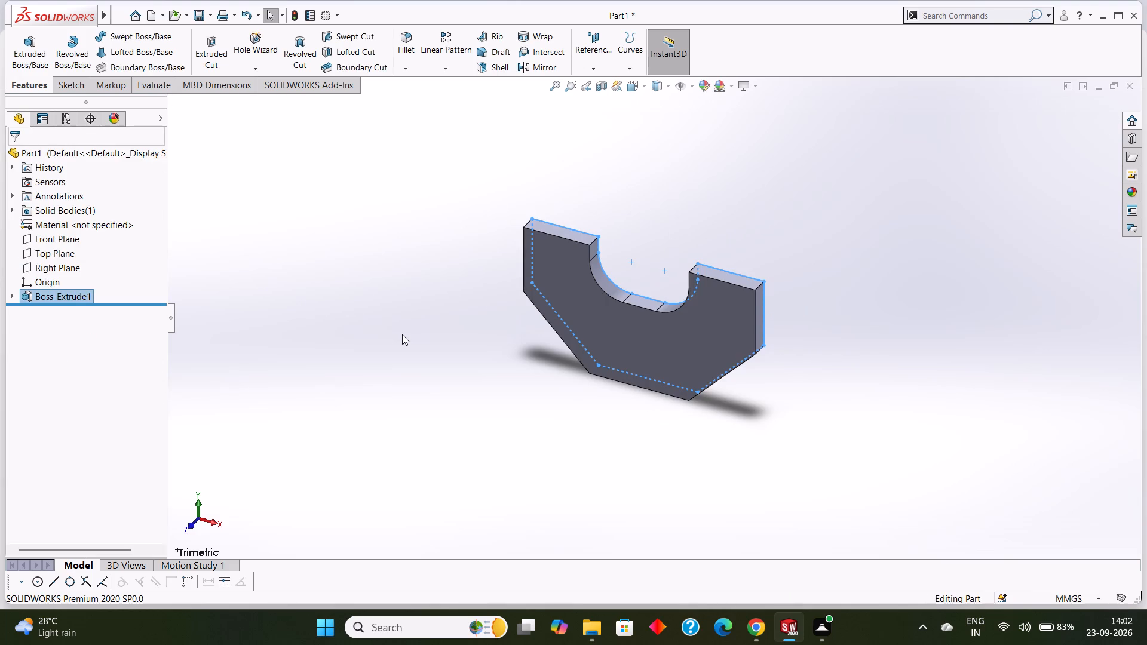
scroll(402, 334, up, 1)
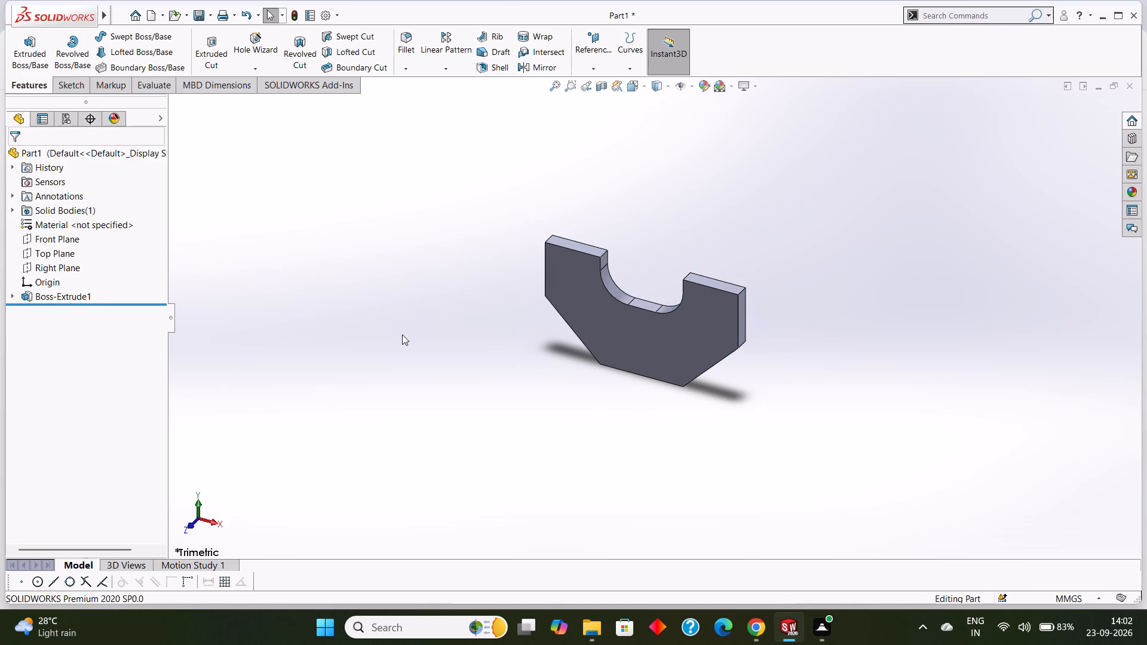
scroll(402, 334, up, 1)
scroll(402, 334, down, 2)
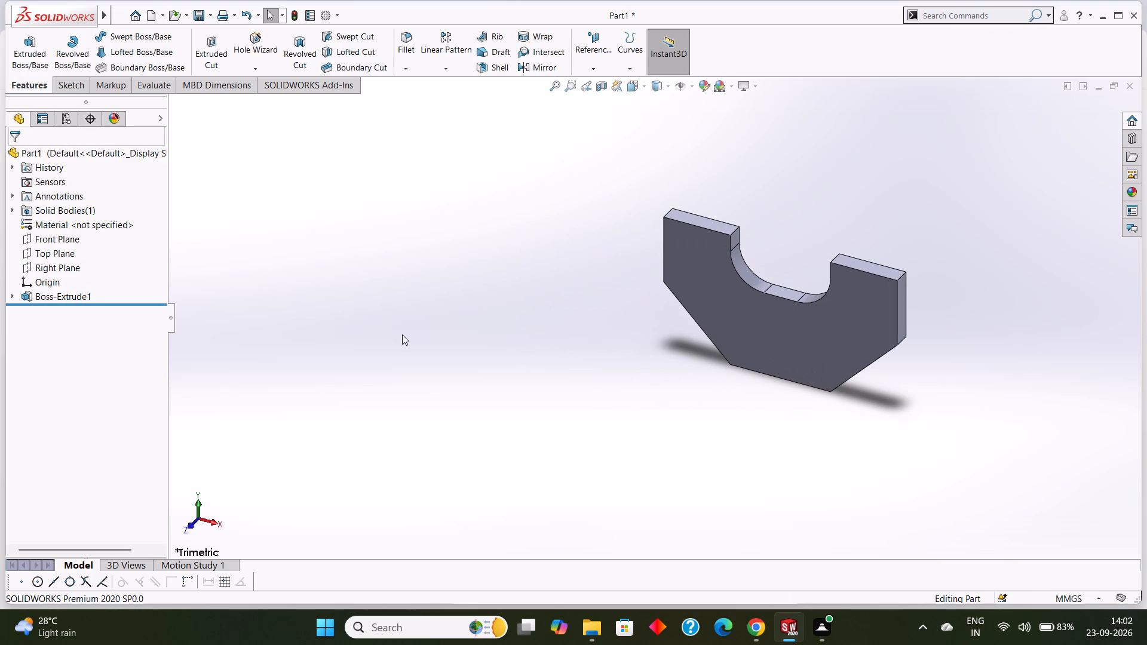
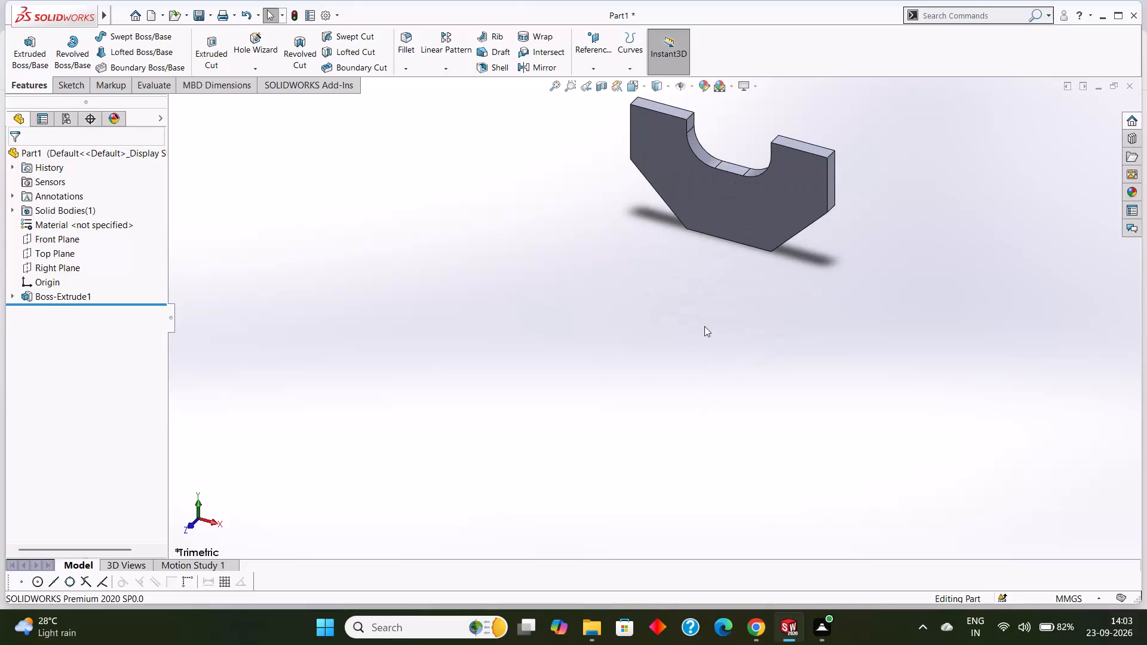
Sketch a circle of about 8.4 mm diameter on the plate's front face, centred across the left arm about 32.4 mm above the origin.
scroll(704, 326, up, 4)
scroll(704, 228, down, 5)
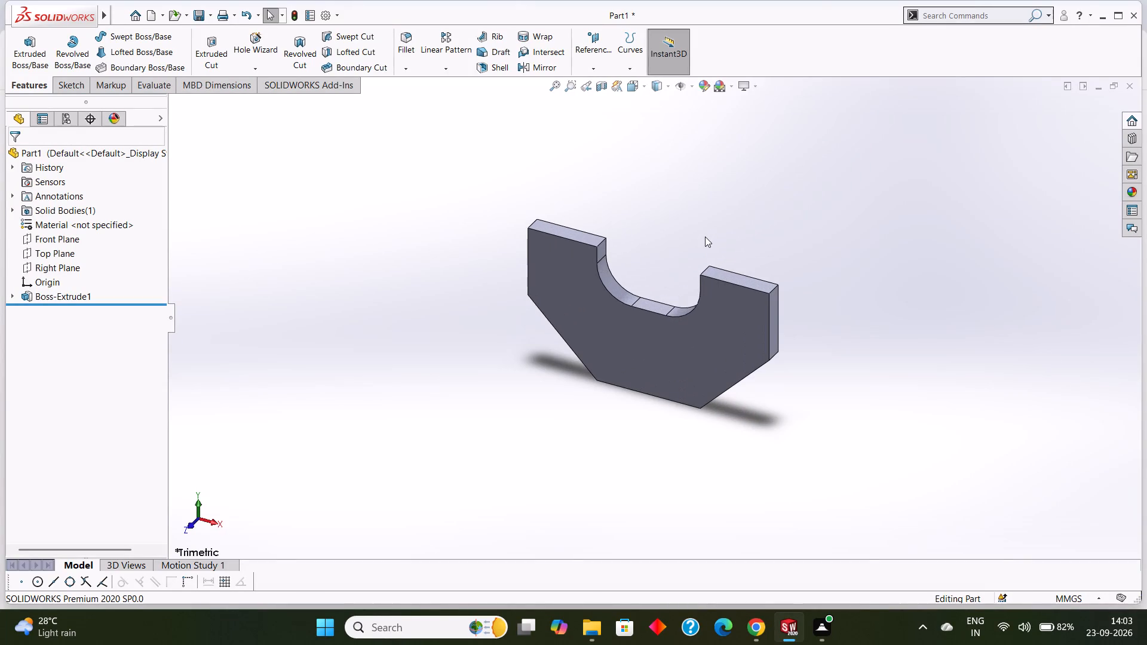
scroll(692, 254, up, 2)
scroll(688, 261, down, 3)
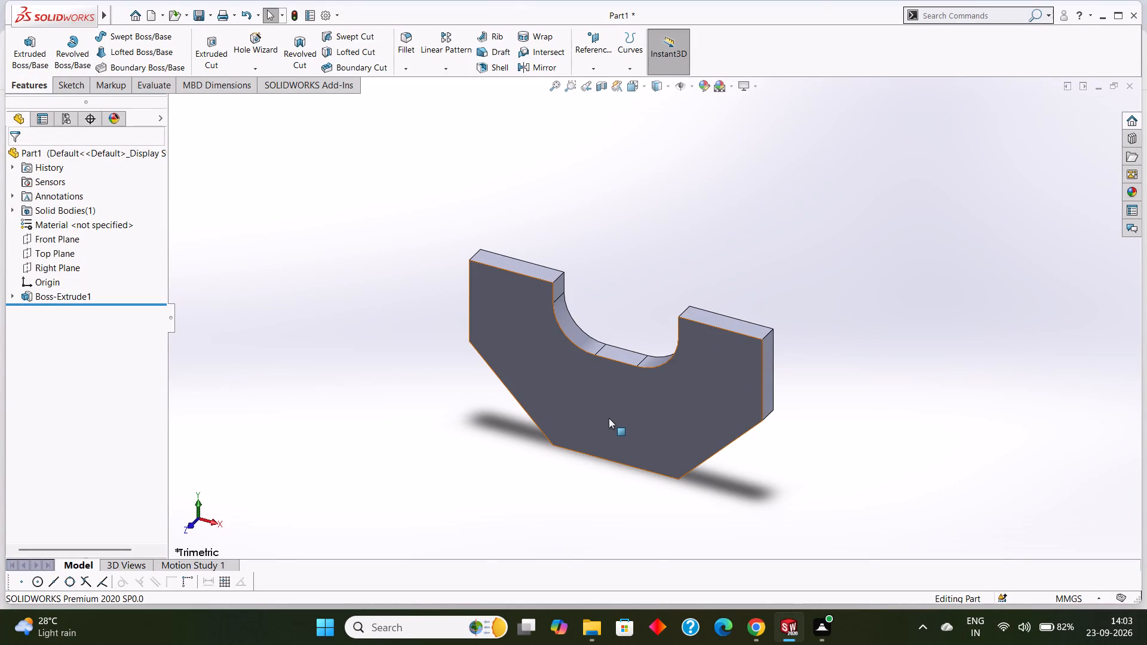
click(609, 418)
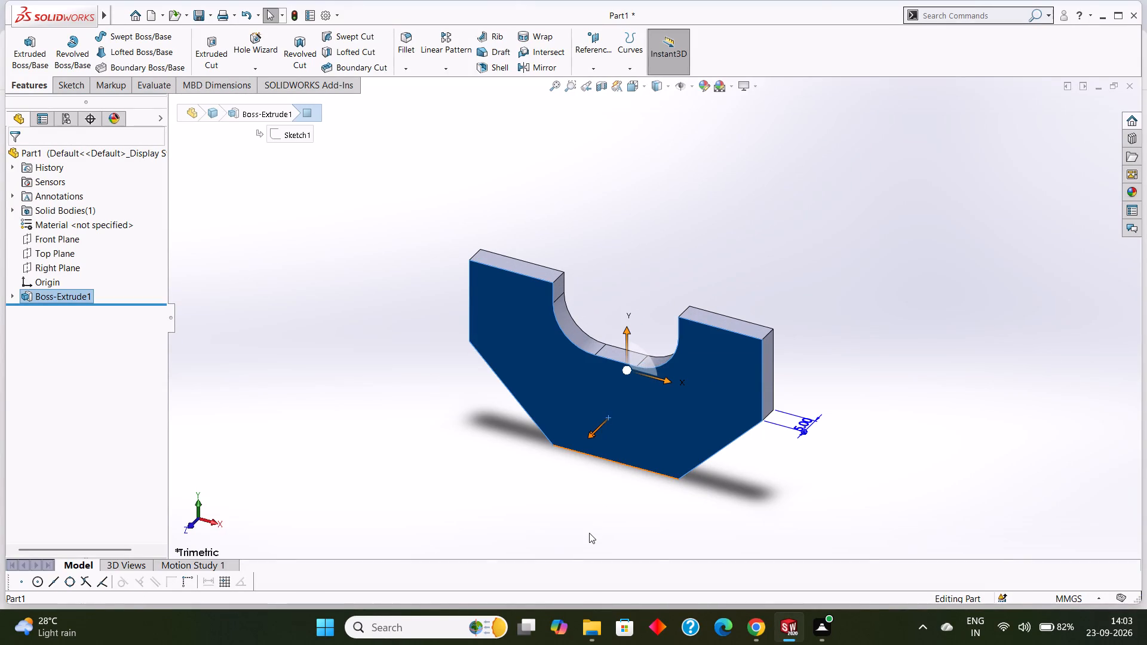
key(ctrl+8)
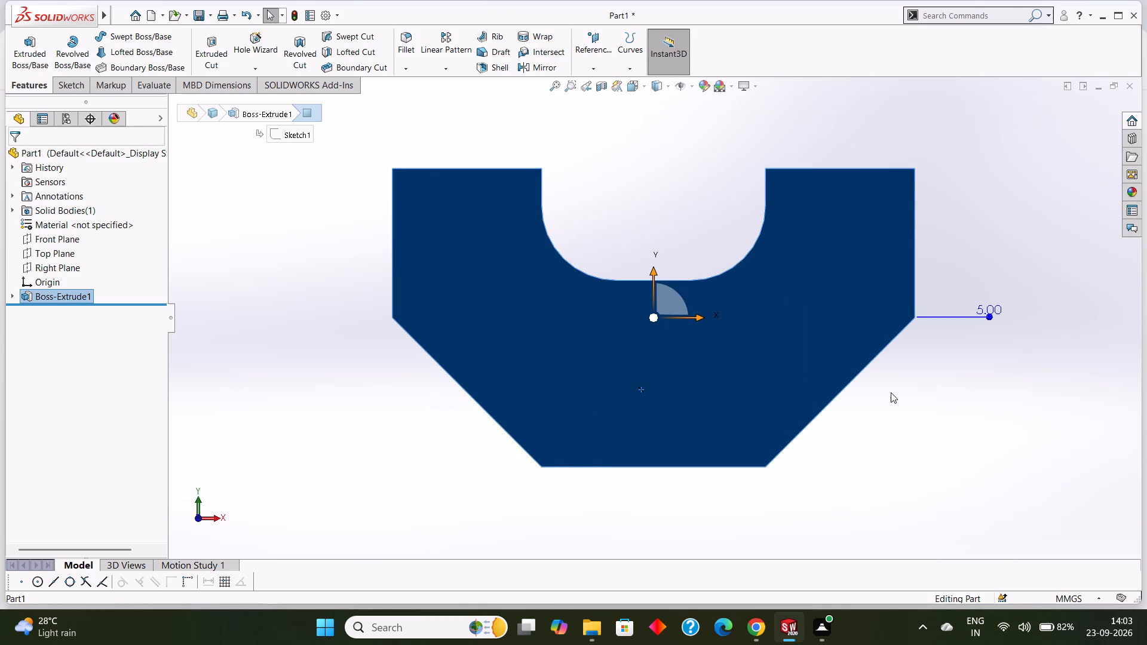
right_click(514, 274)
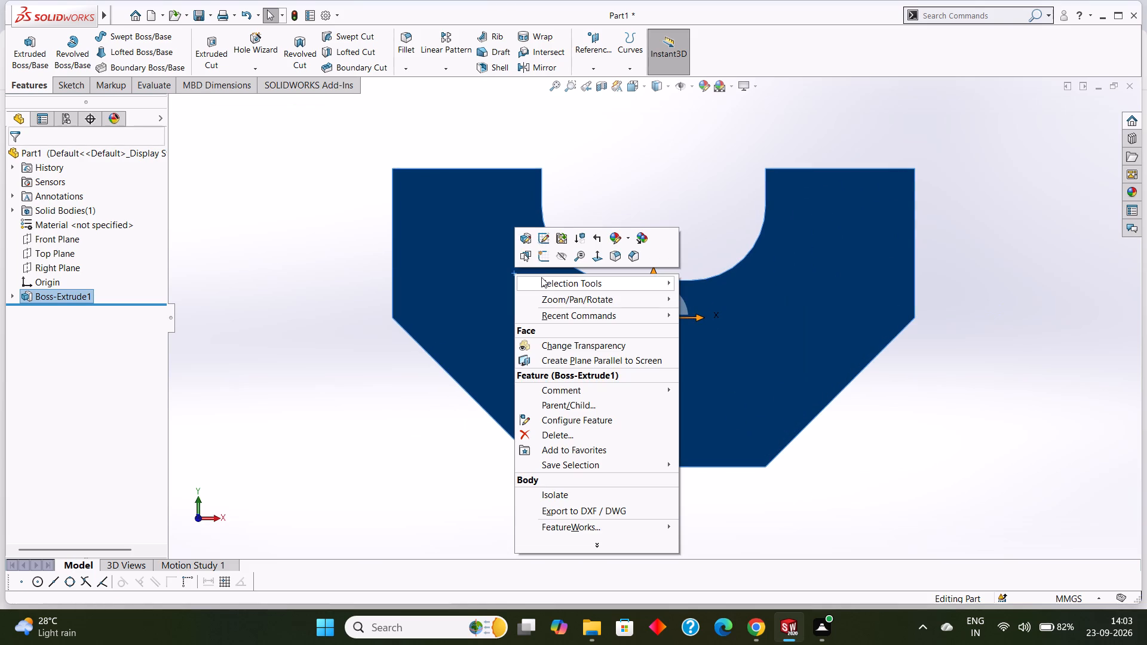
click(550, 256)
key(Escape)
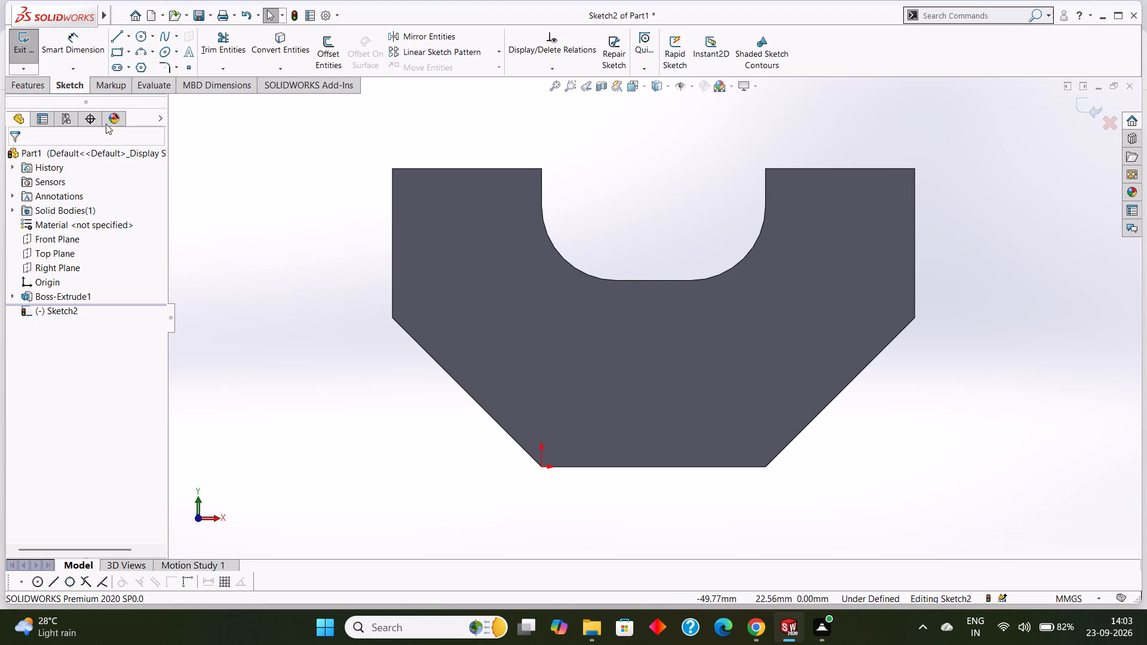
click(142, 38)
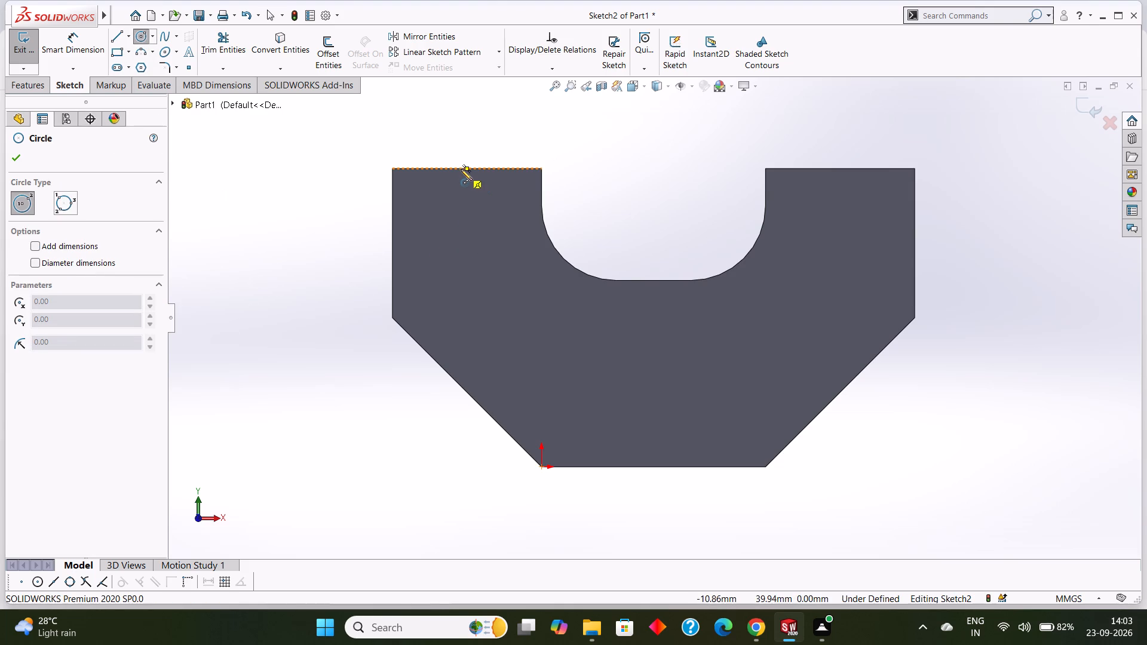
click(470, 225)
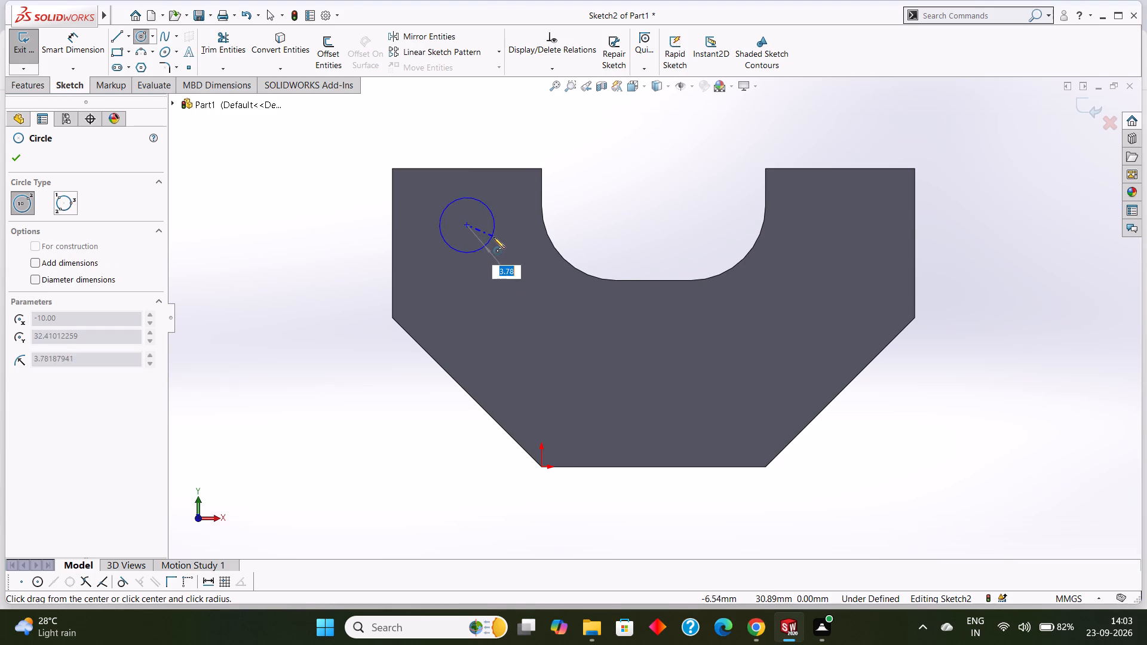
click(496, 237)
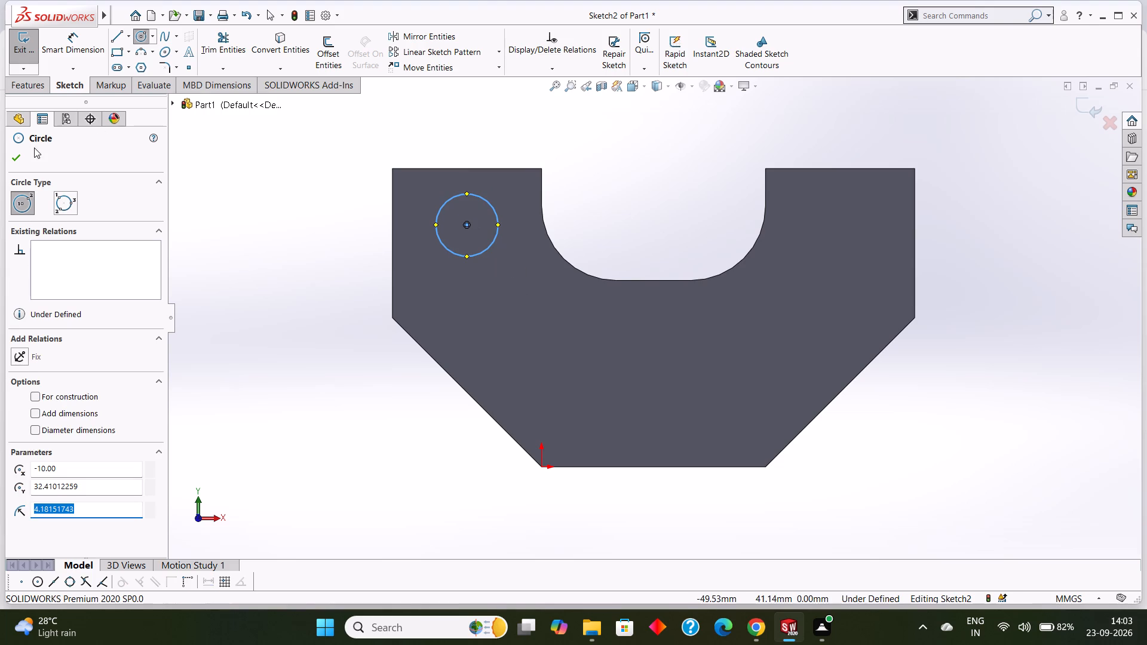
click(17, 159)
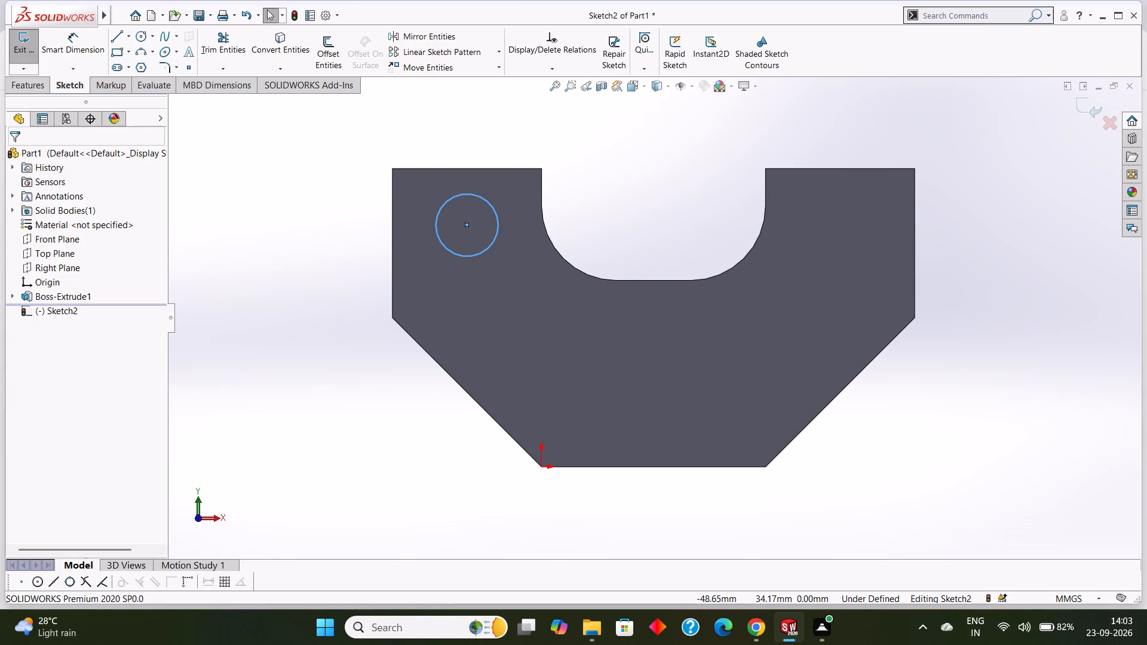
Dimension the circle's diameter as 10 mm.
click(91, 42)
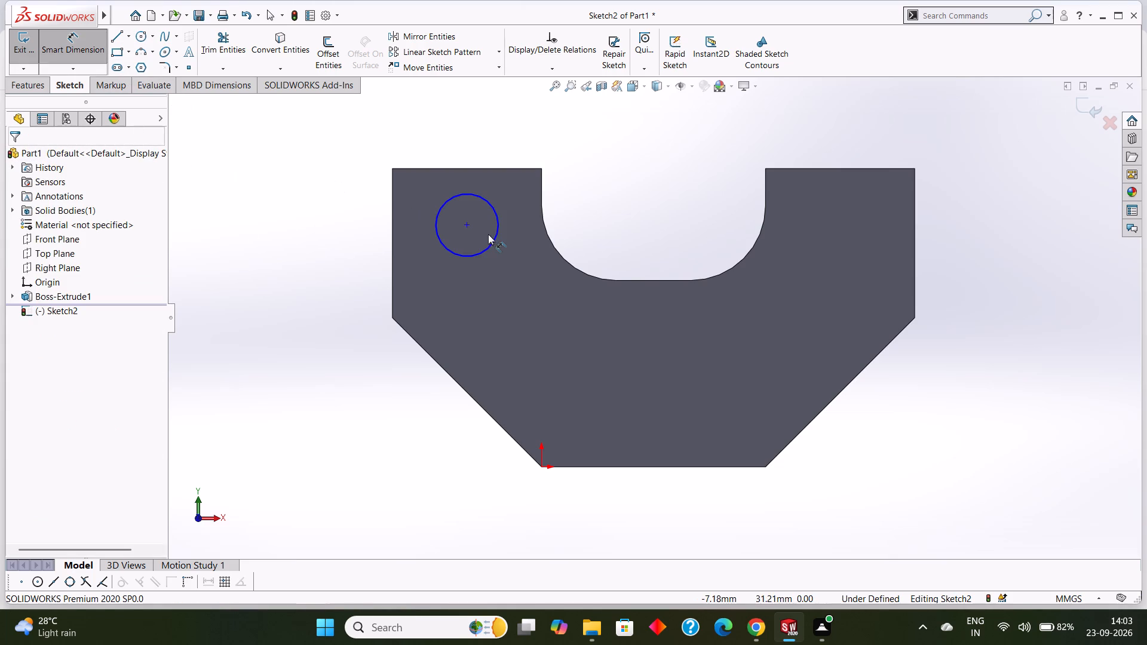
click(492, 242)
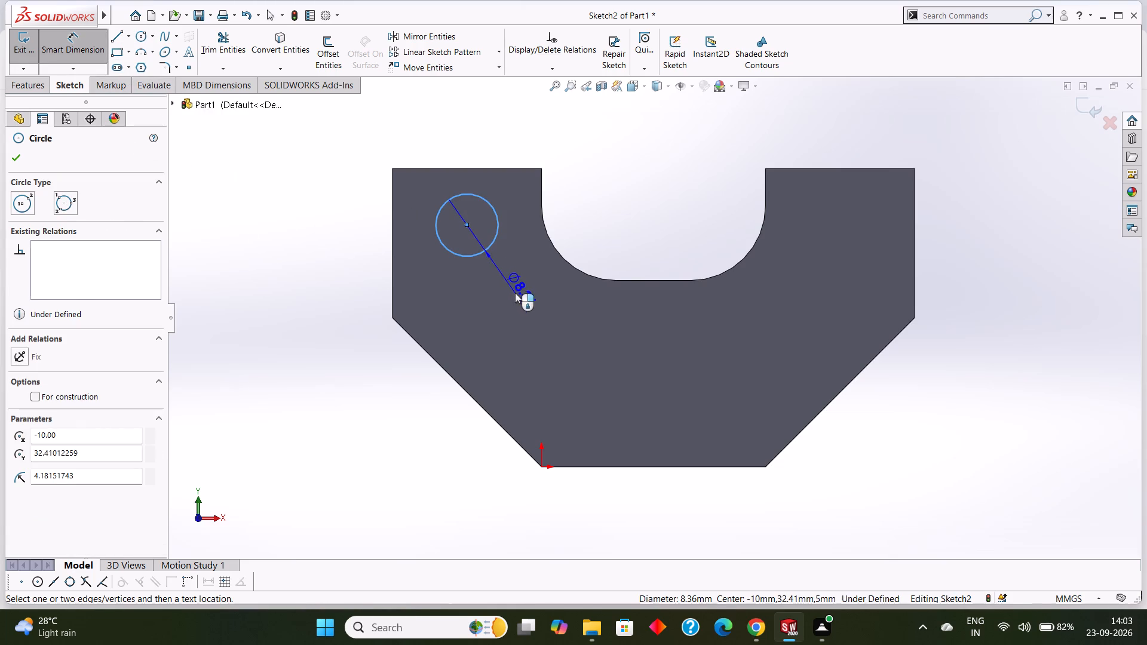
click(515, 293)
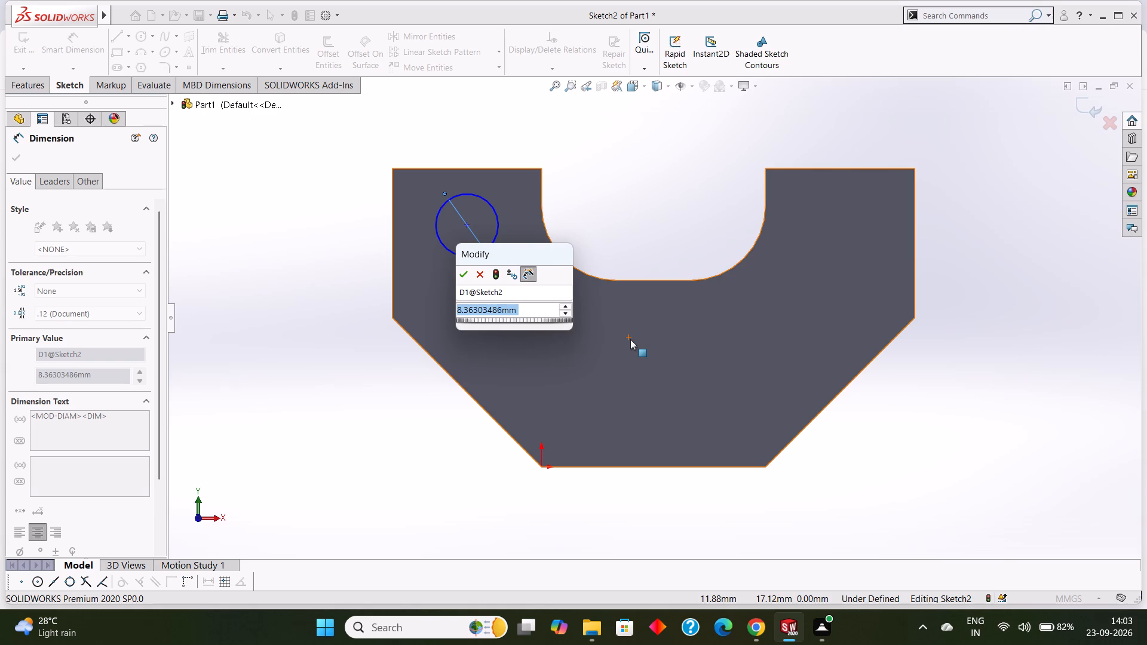
text(10)
key(Return)
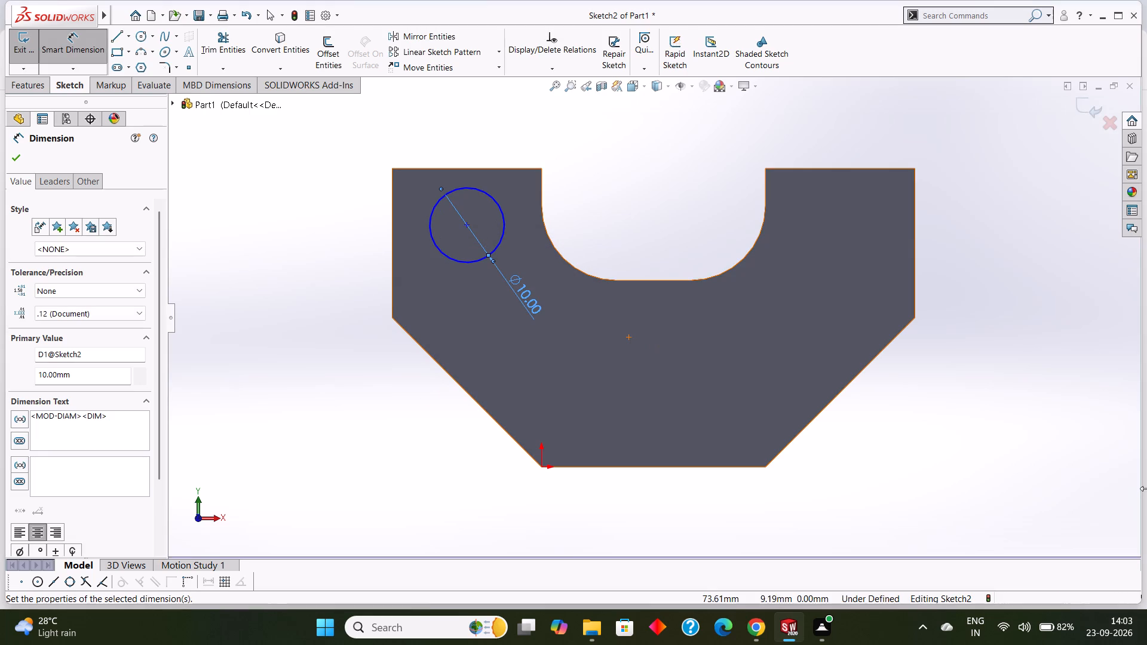
click(16, 165)
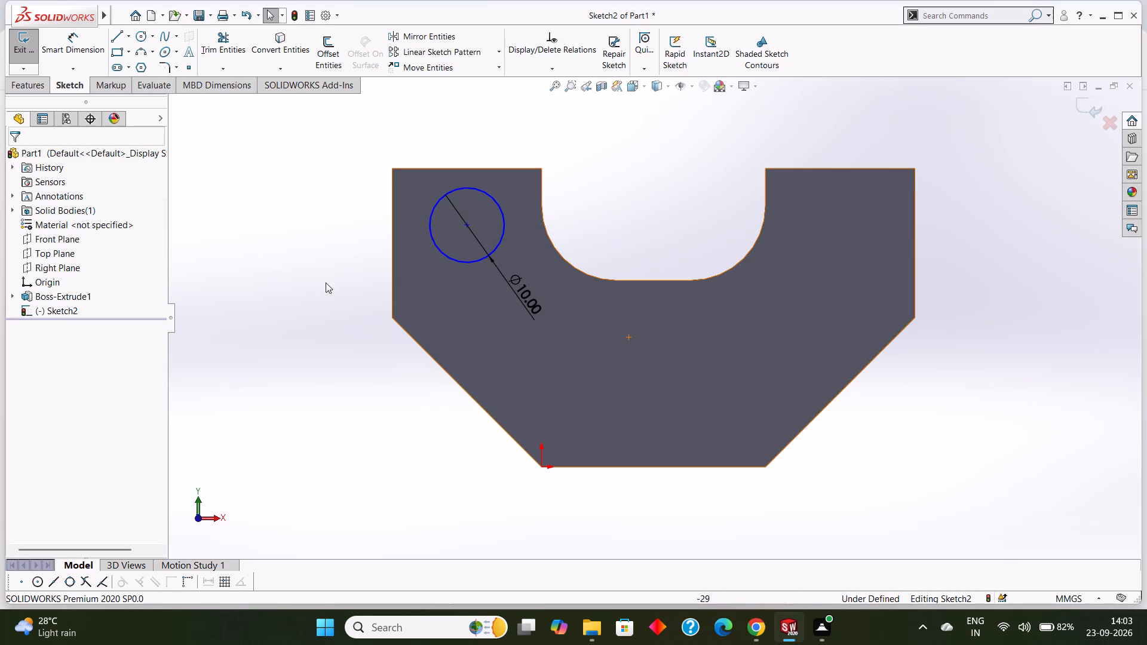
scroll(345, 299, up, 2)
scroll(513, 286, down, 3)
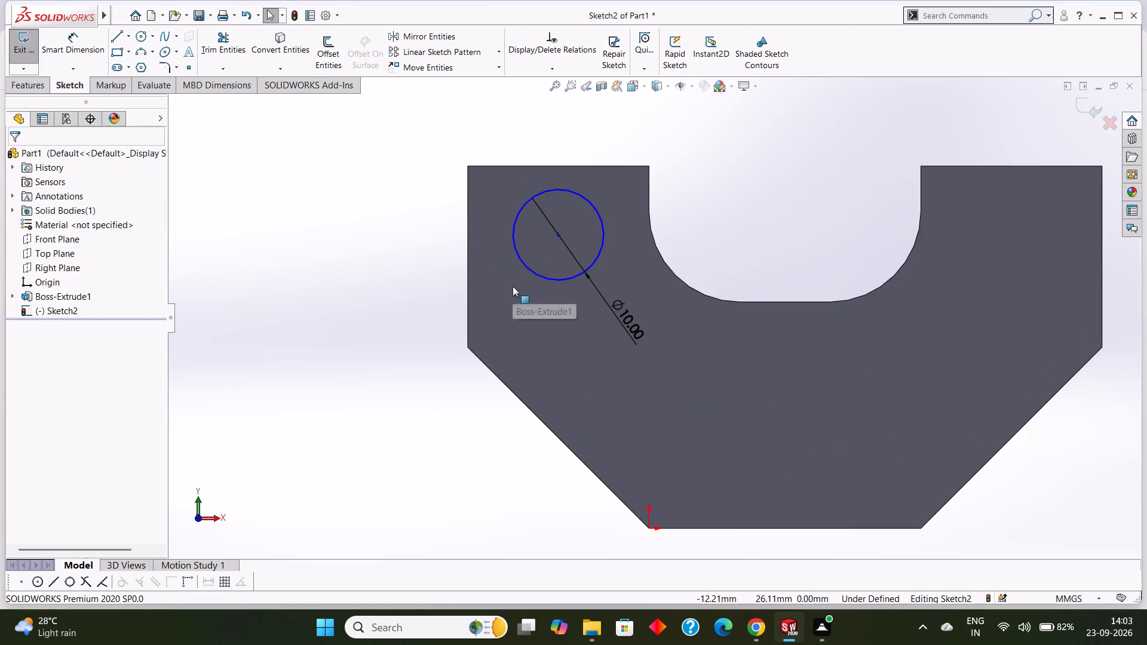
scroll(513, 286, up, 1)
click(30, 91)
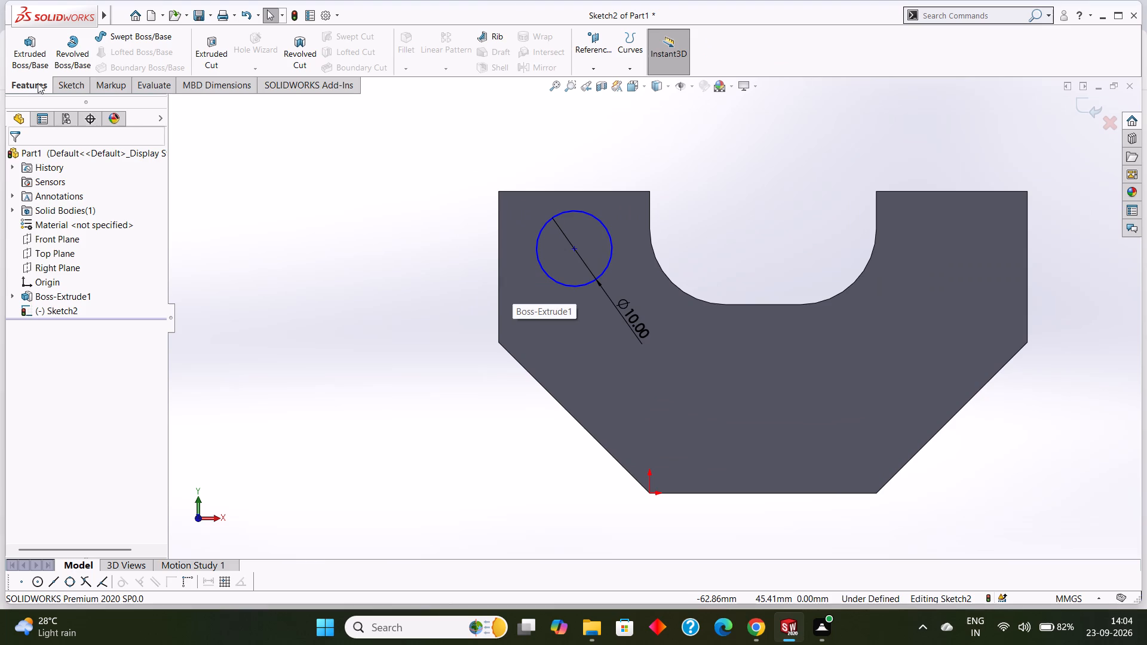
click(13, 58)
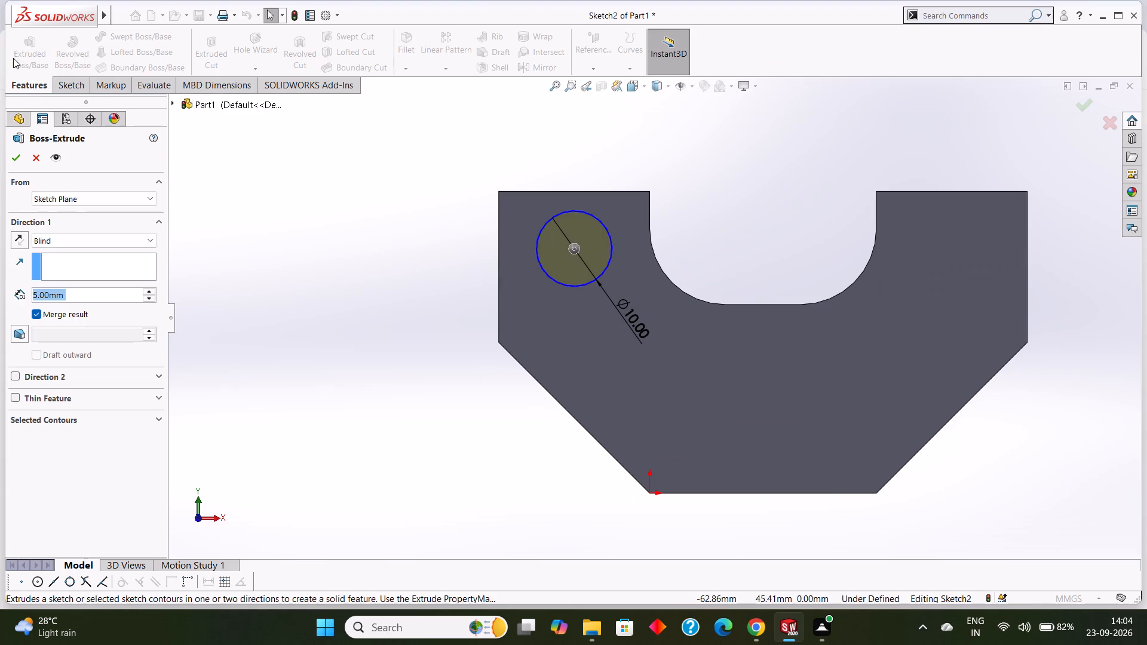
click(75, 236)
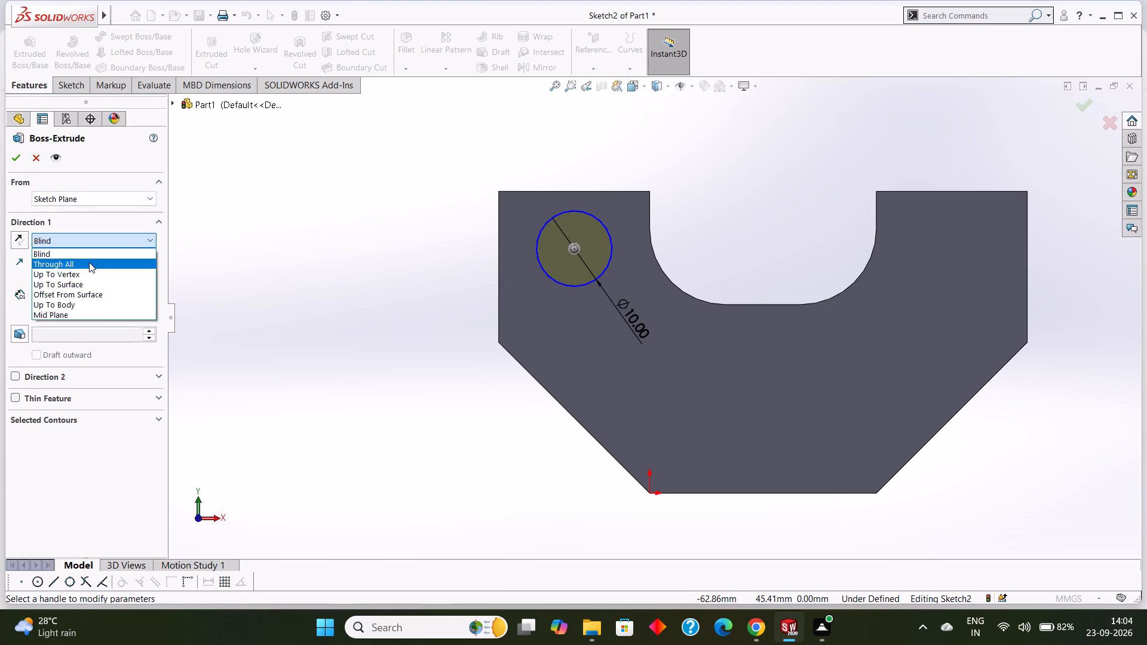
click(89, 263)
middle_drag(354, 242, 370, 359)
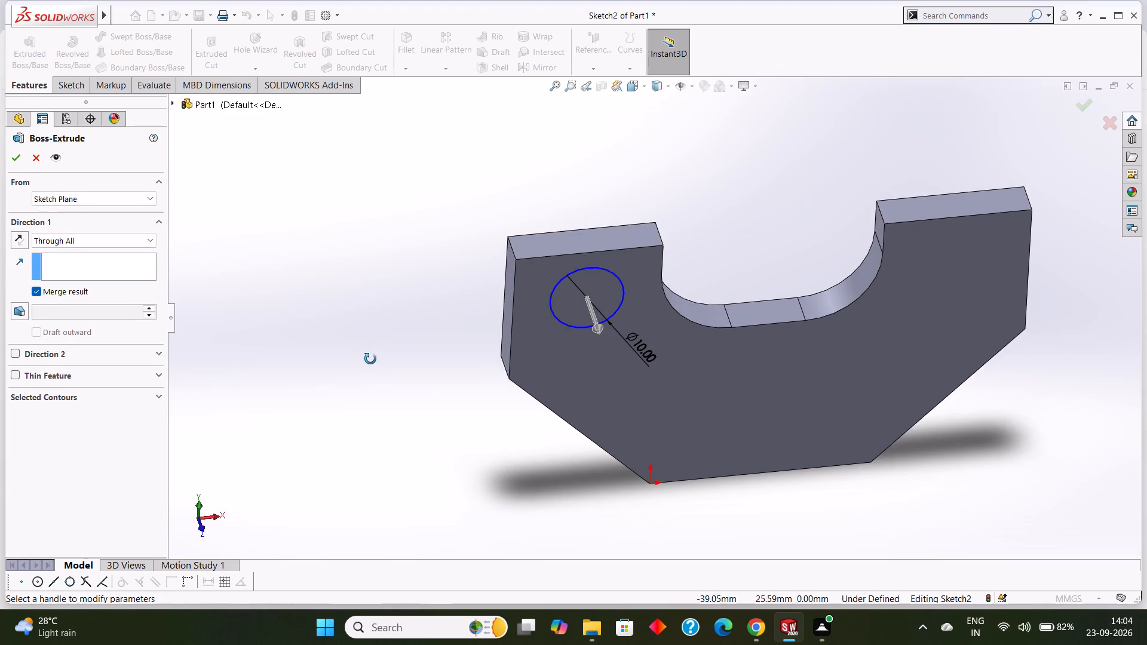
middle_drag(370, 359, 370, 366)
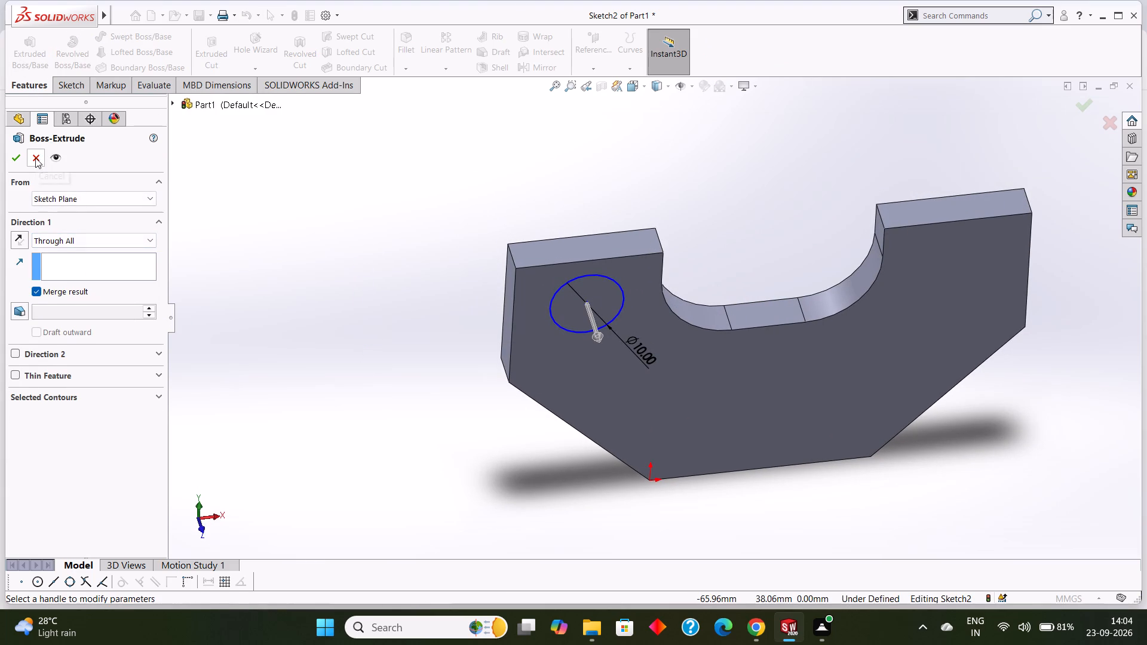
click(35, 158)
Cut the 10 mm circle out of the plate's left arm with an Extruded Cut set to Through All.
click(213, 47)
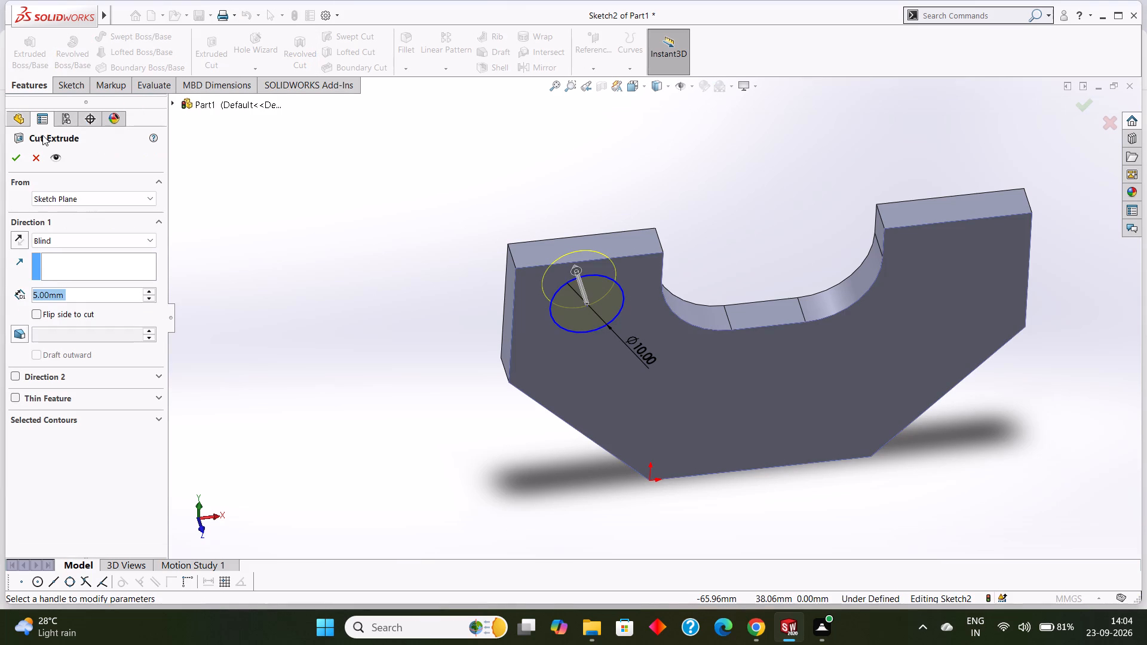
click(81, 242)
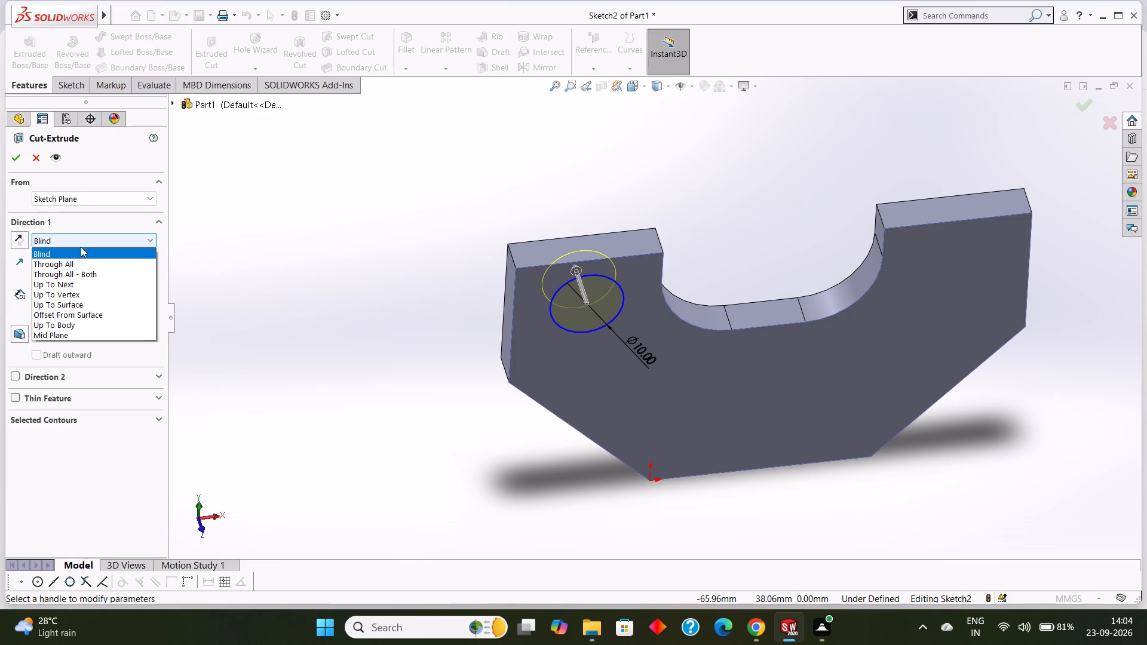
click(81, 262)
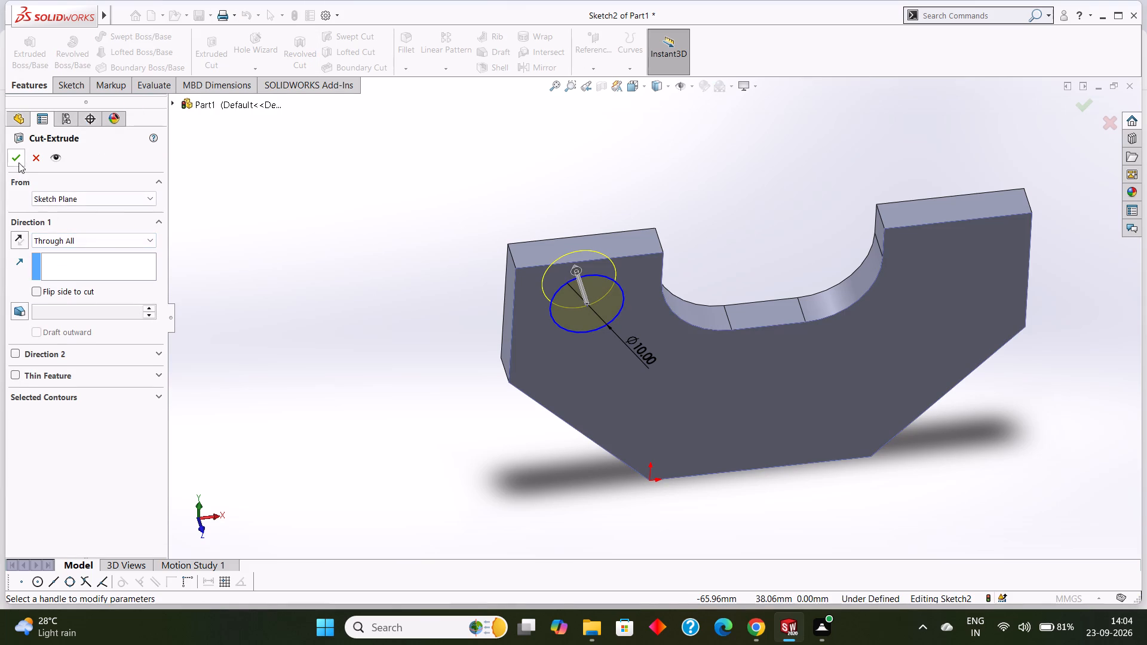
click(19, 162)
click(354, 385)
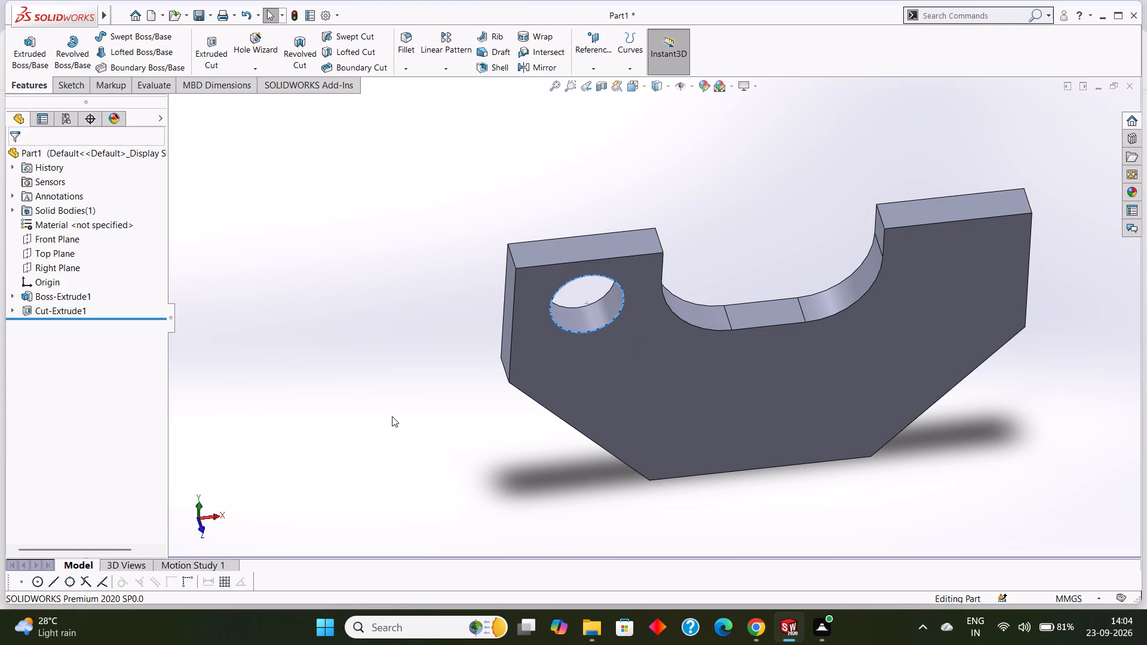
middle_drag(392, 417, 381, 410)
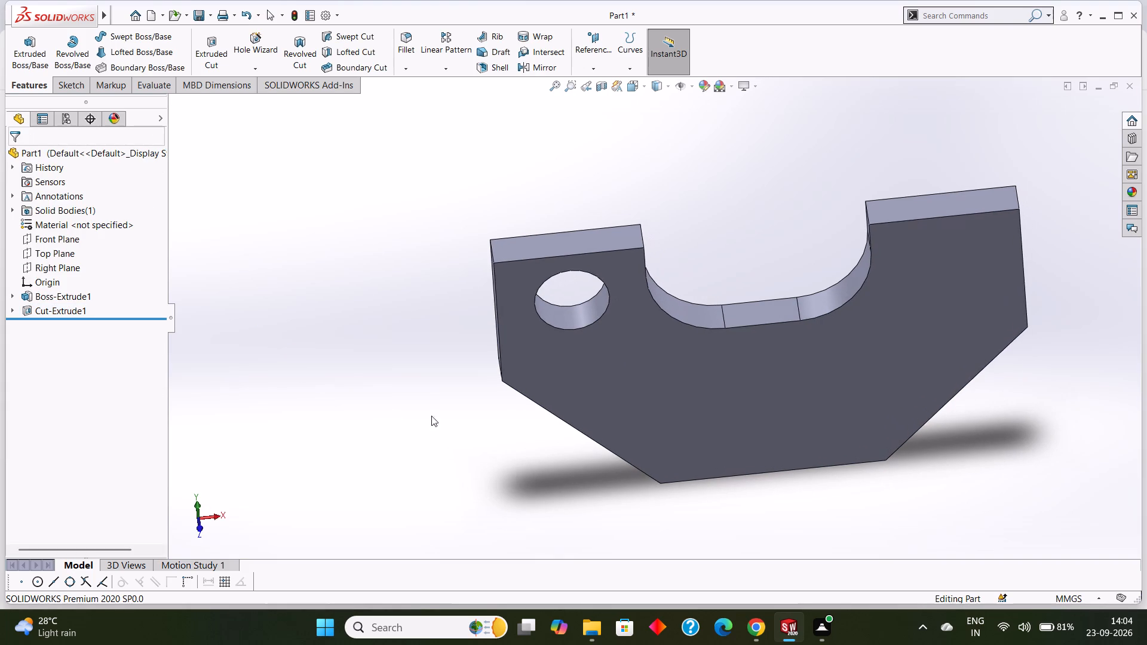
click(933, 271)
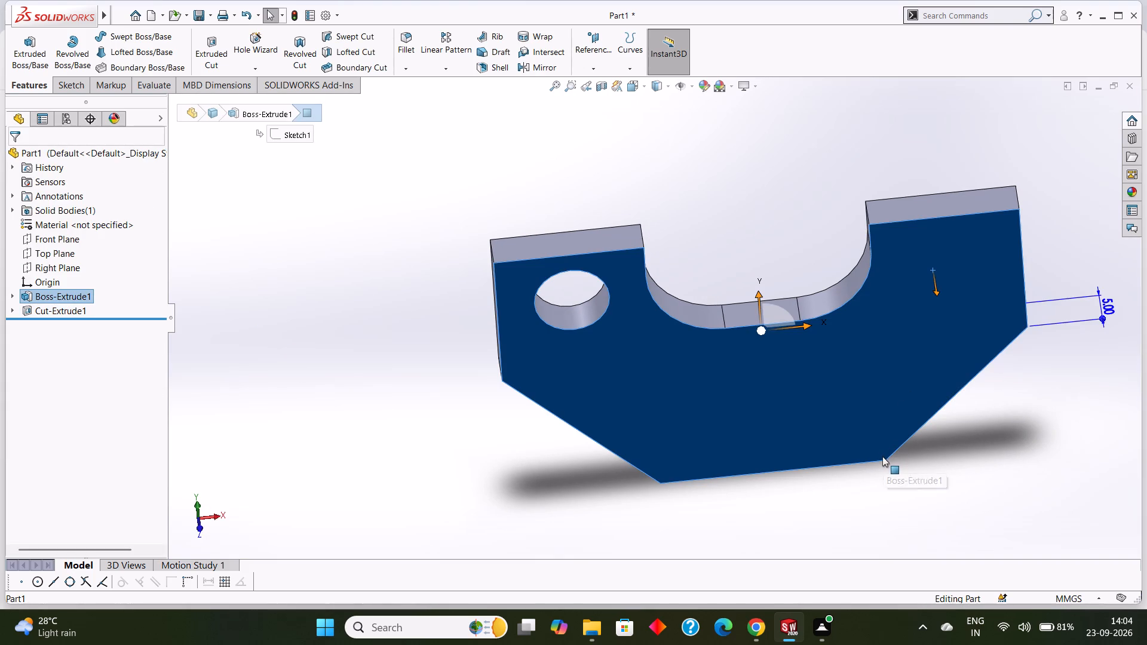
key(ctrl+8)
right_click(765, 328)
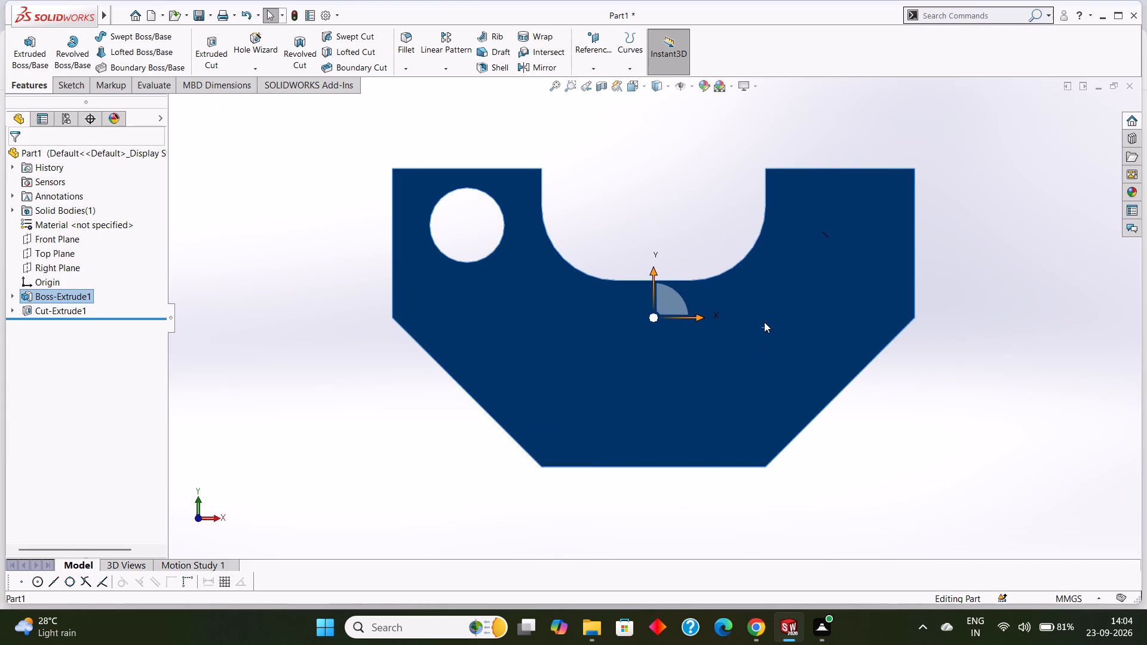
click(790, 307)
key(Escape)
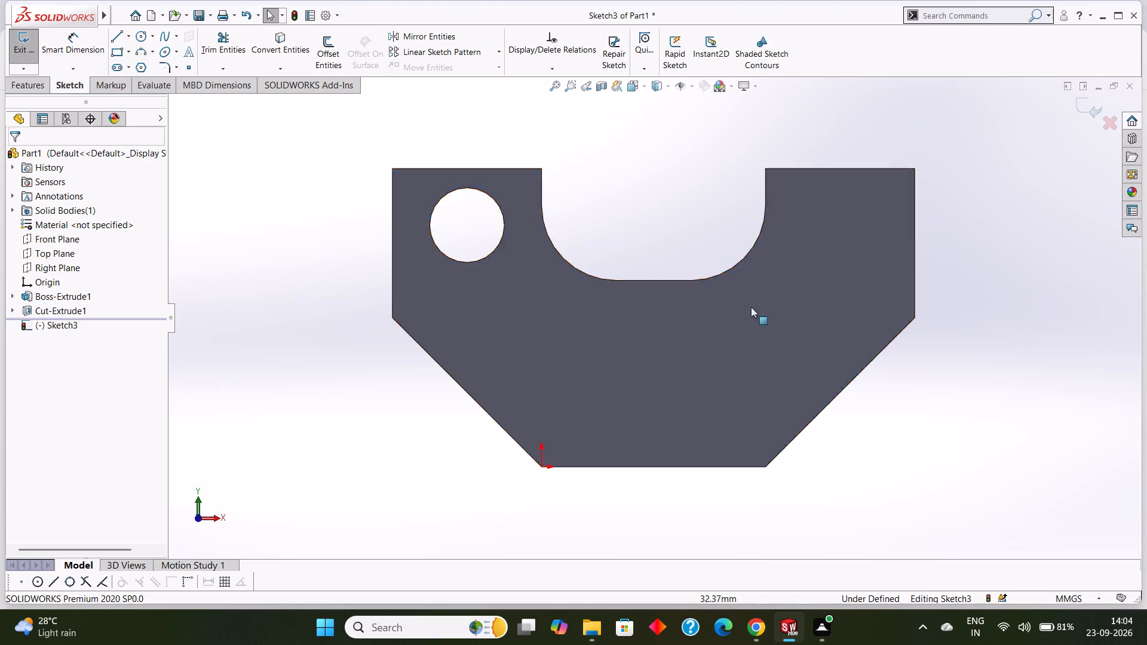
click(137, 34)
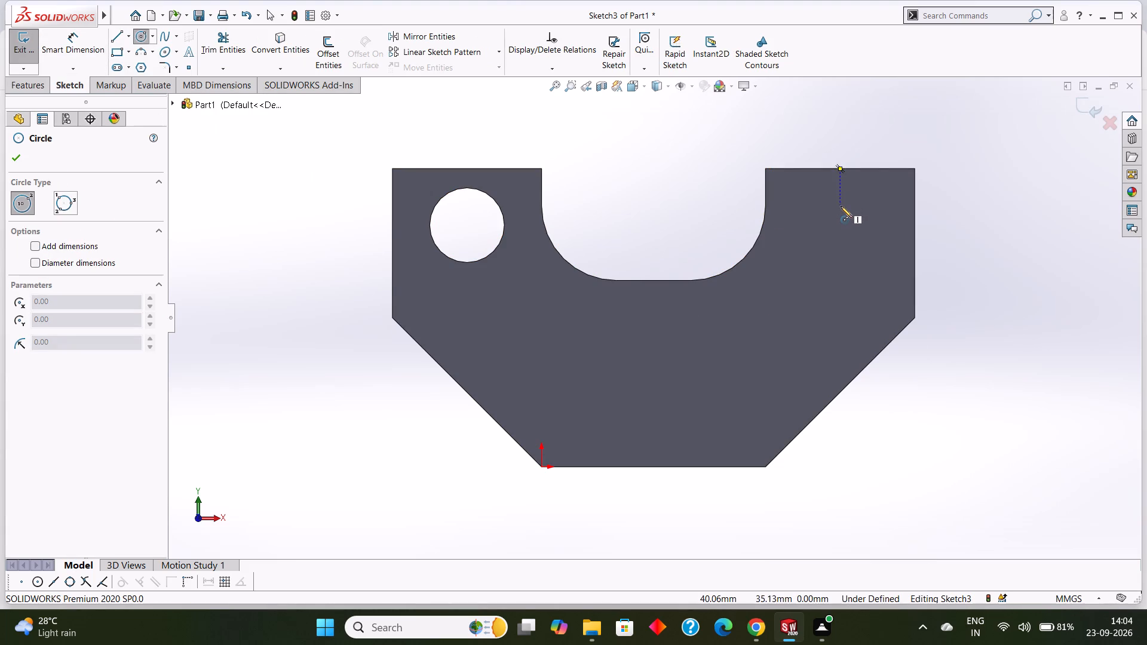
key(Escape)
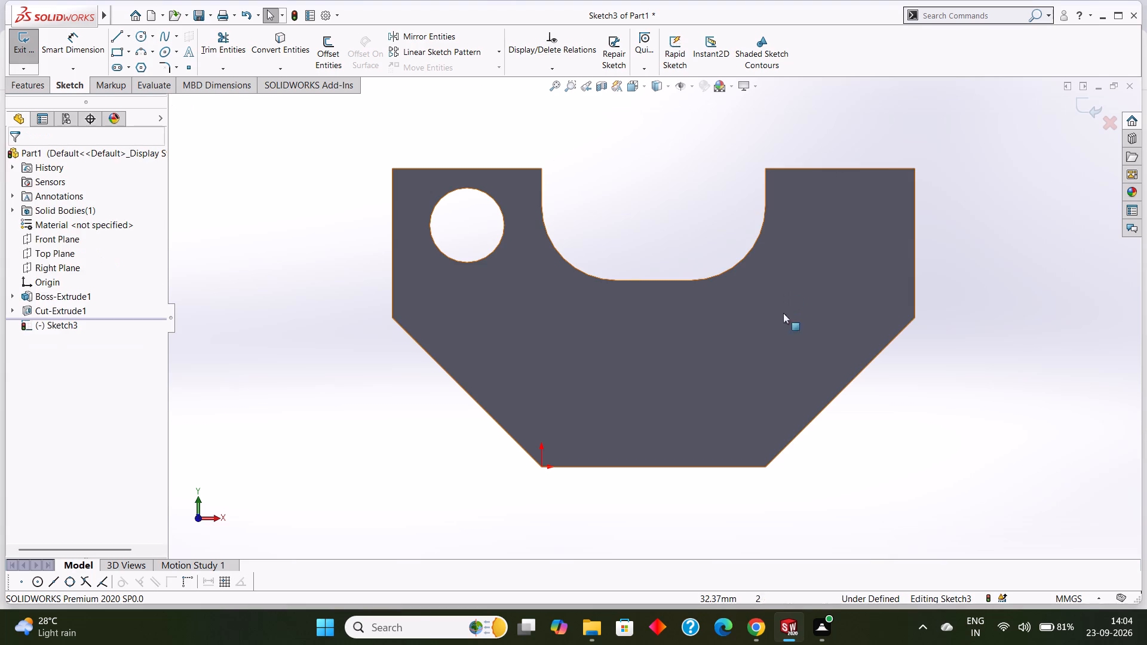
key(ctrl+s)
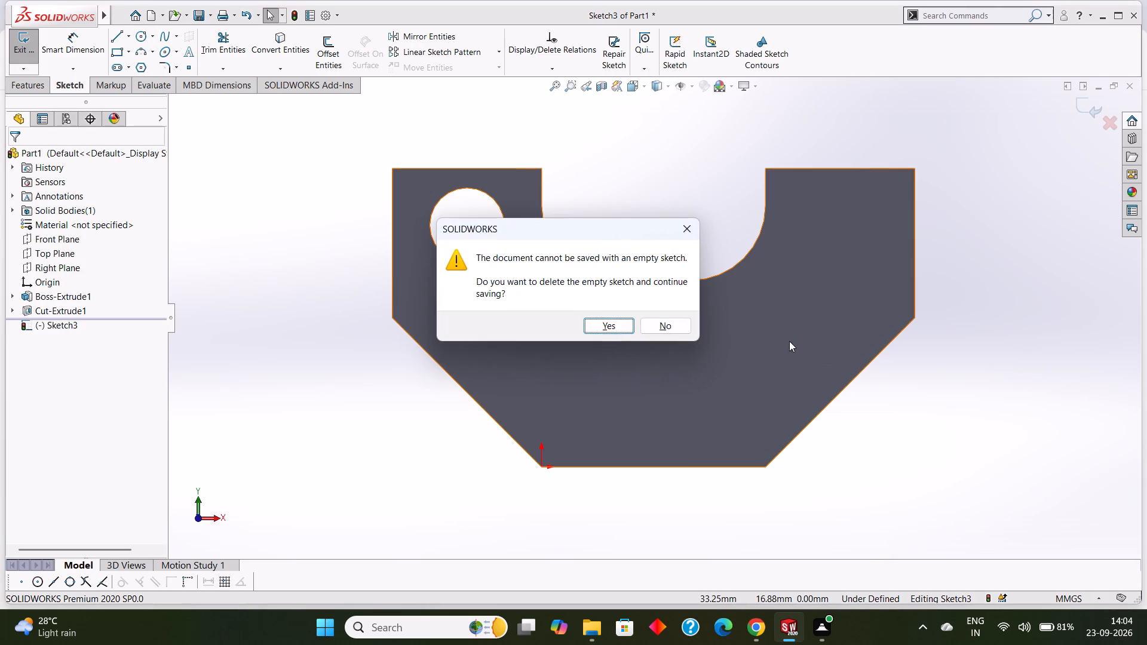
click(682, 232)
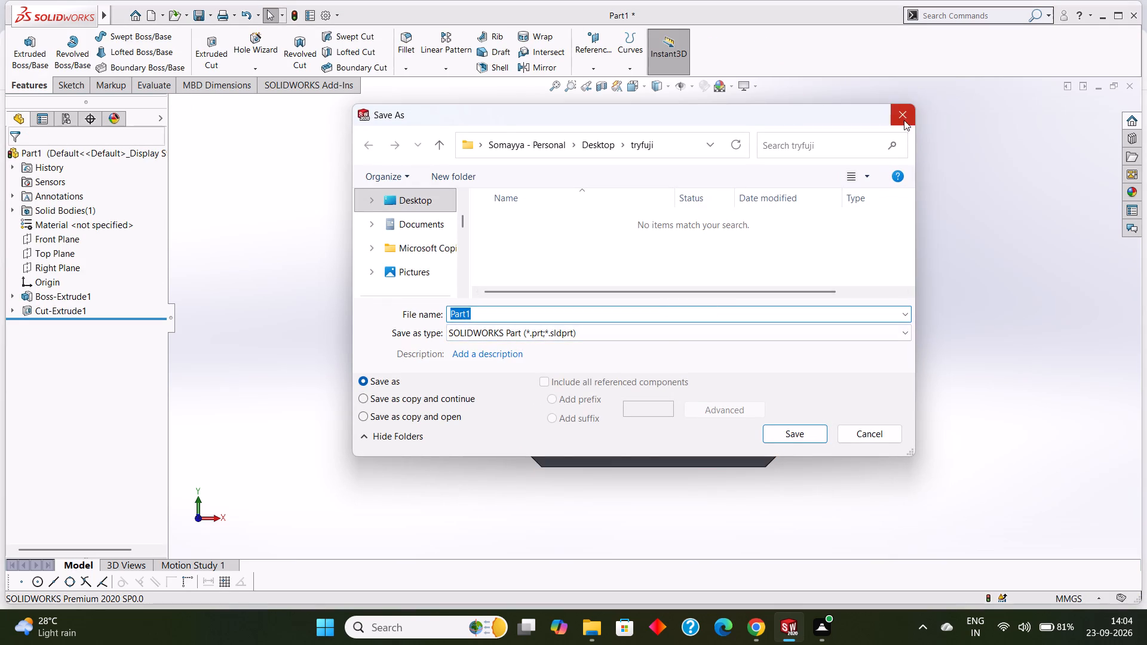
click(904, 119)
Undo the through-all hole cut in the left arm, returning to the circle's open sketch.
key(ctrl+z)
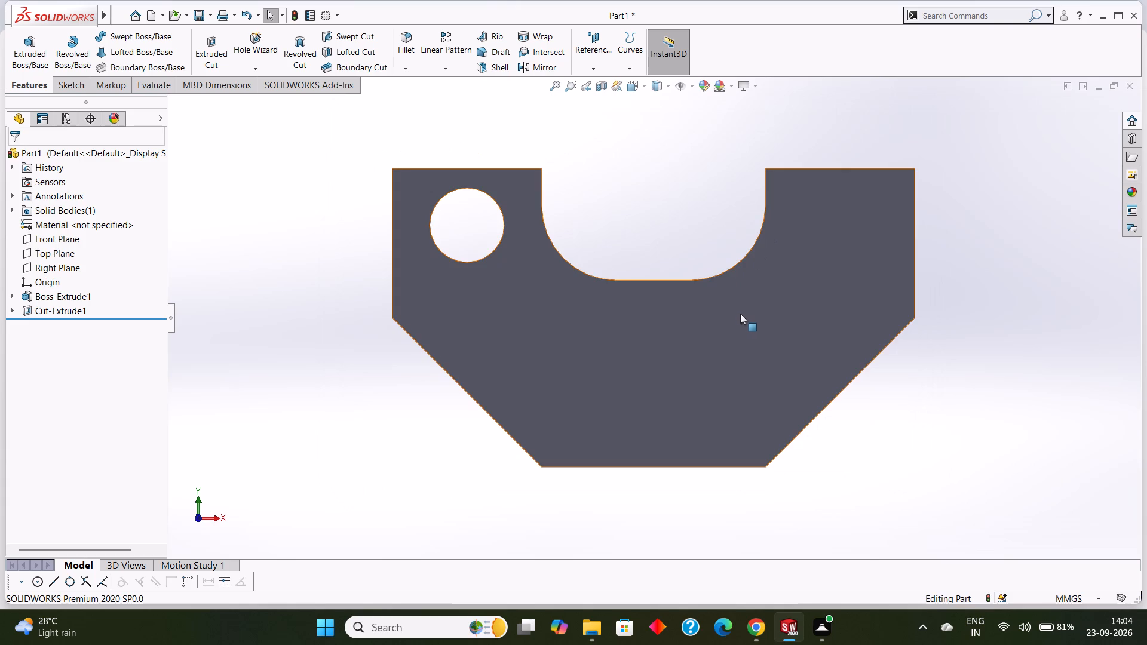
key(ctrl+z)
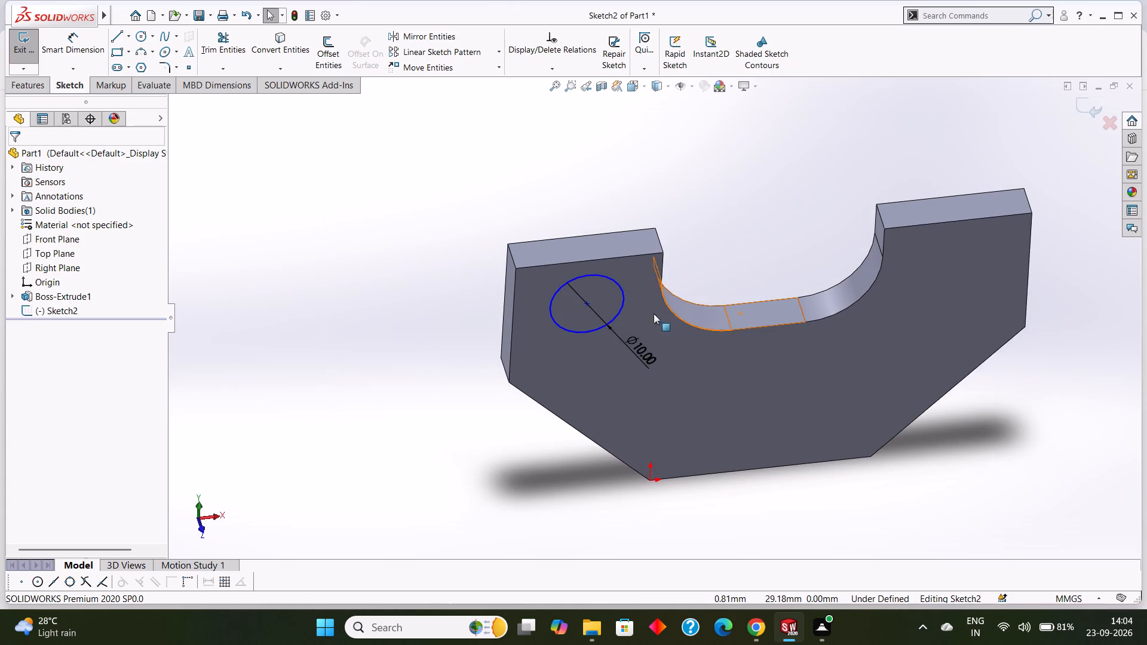
Dimension the circle's centre 30 mm above the plate's bottom edge.
middle_drag(676, 381, 657, 312)
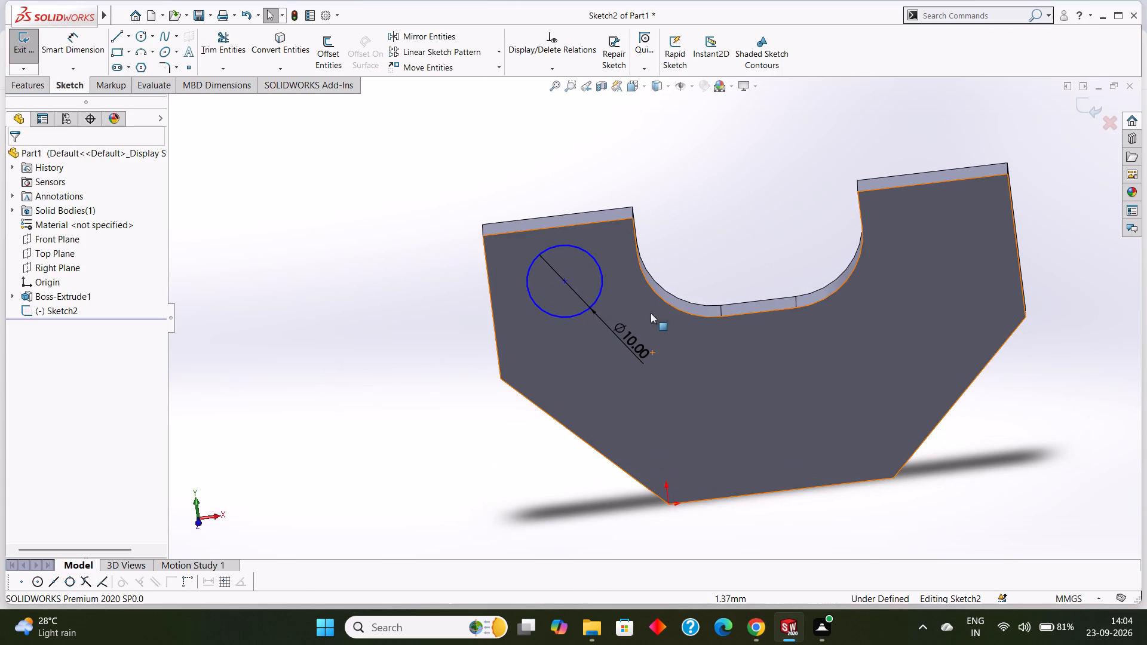
scroll(638, 348, down, 1)
scroll(638, 348, up, 2)
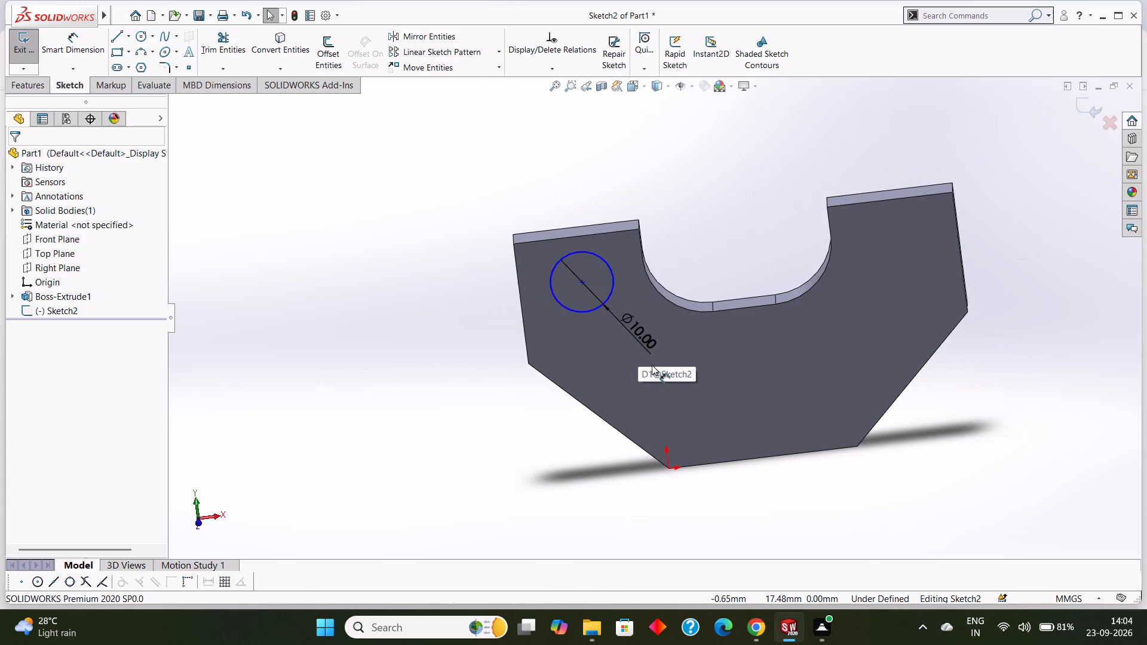
scroll(652, 365, down, 1)
click(714, 366)
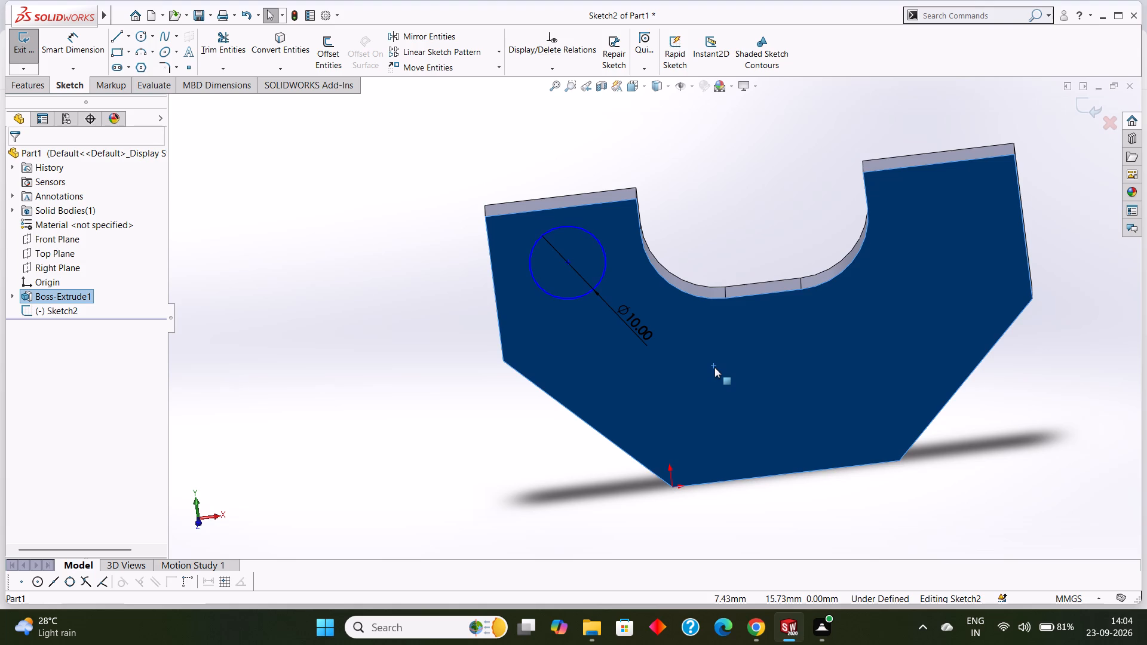
key(ctrl+8)
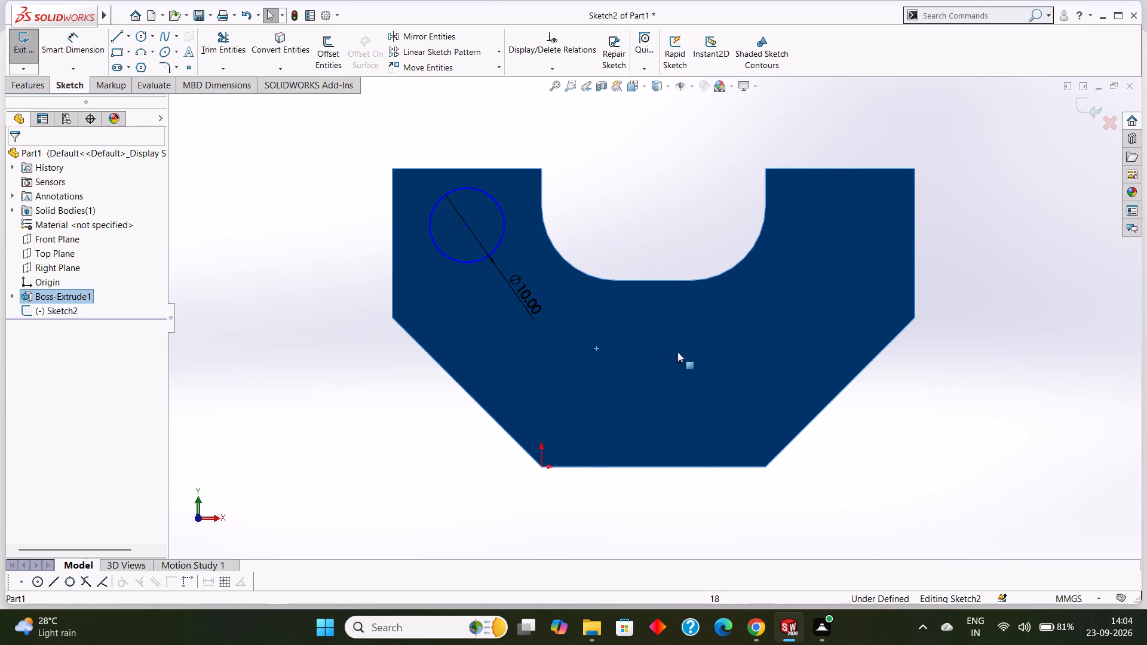
key(Escape)
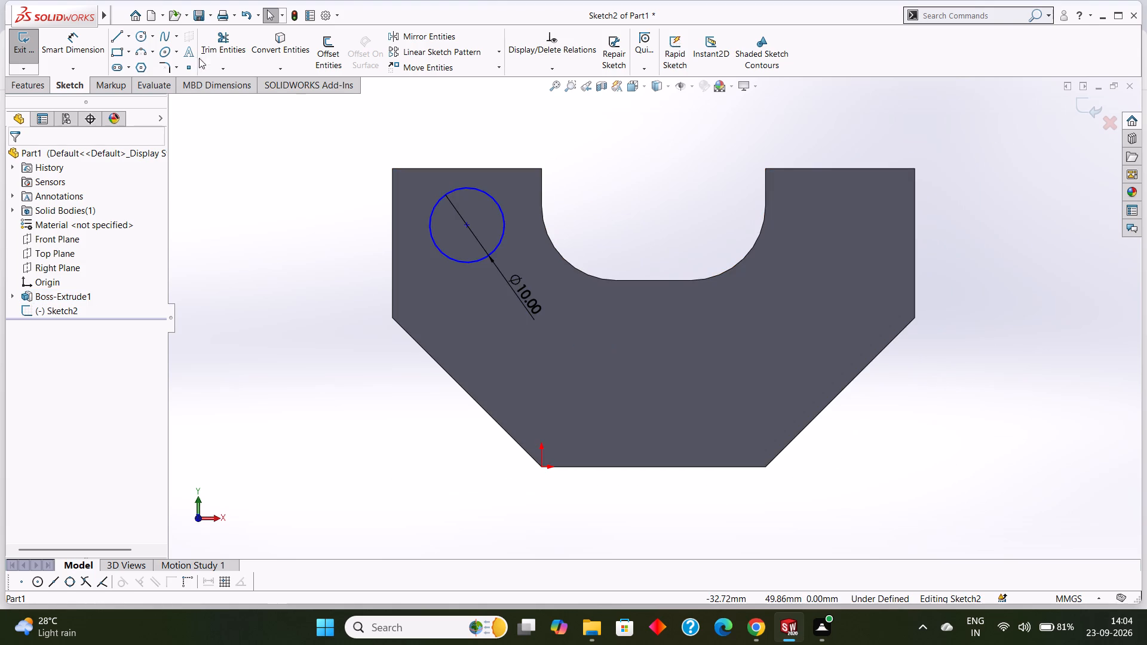
click(86, 45)
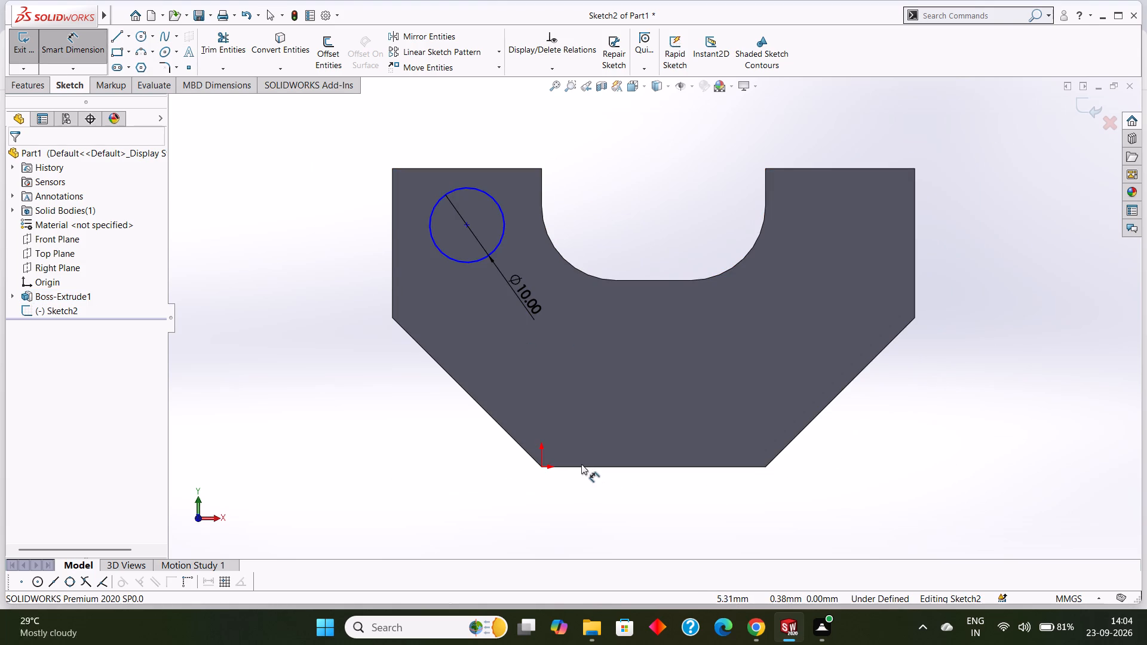
click(579, 468)
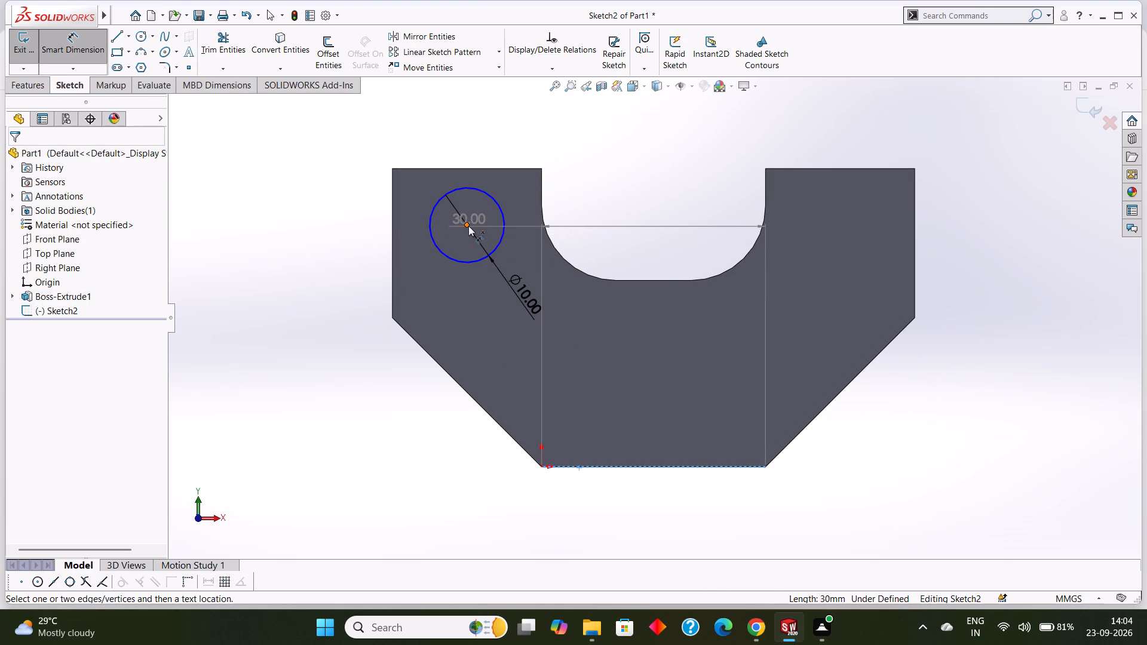
click(468, 225)
click(354, 271)
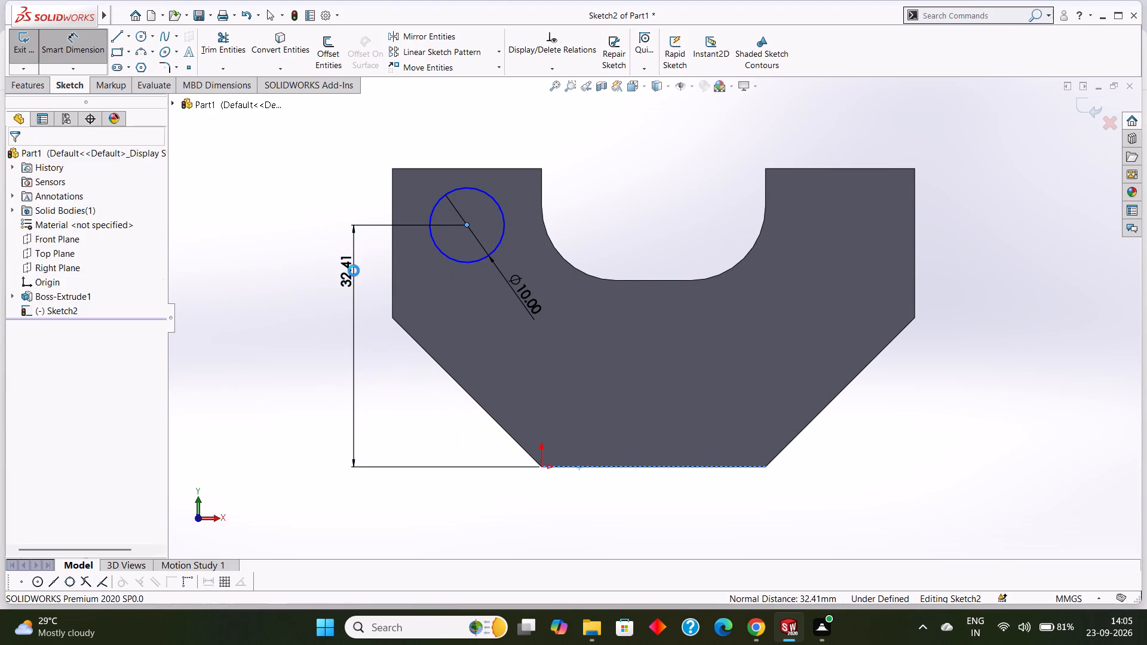
text(30)
key(Return)
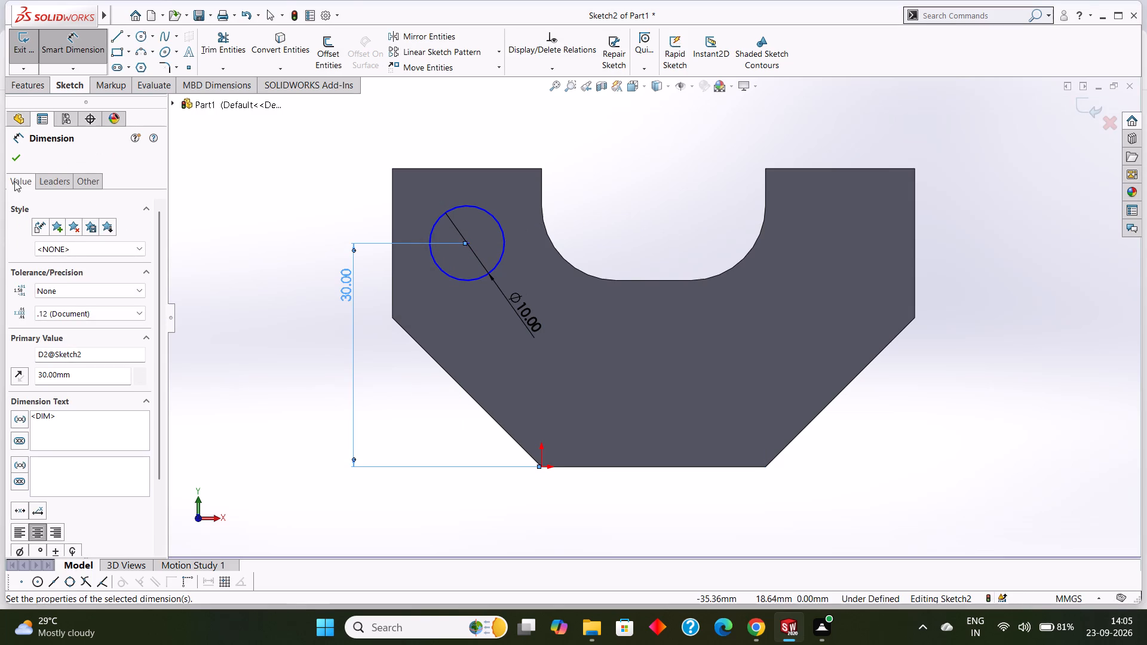
click(19, 161)
Cut the 10 mm circle out of the left arm with a Blind Extruded Cut 5 mm deep.
click(25, 85)
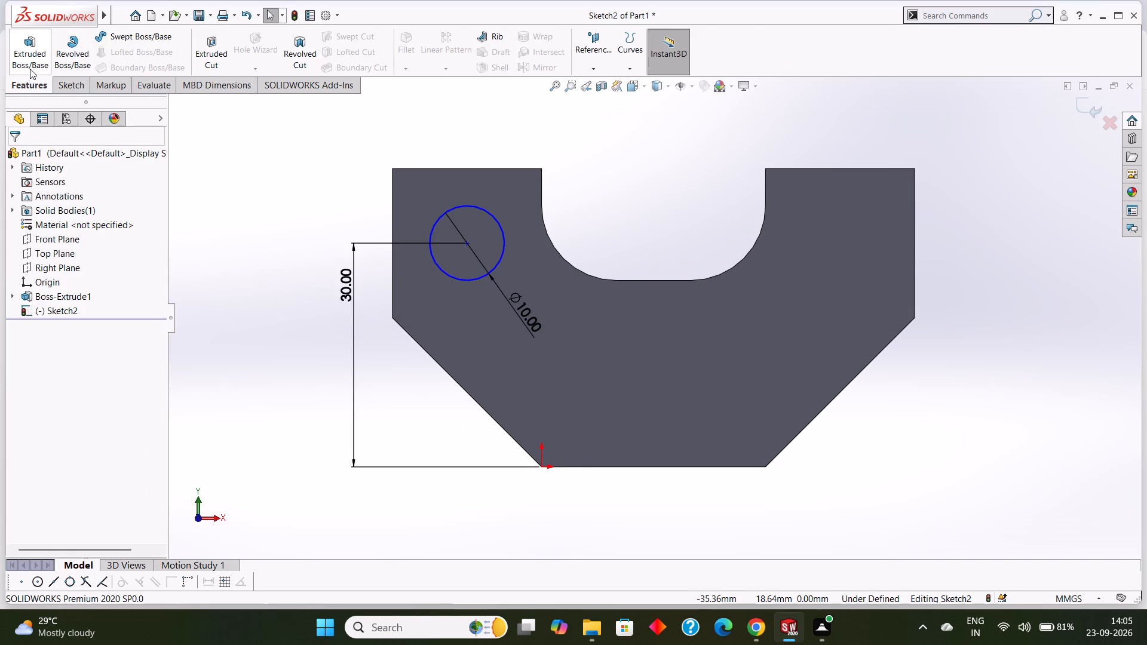
click(226, 49)
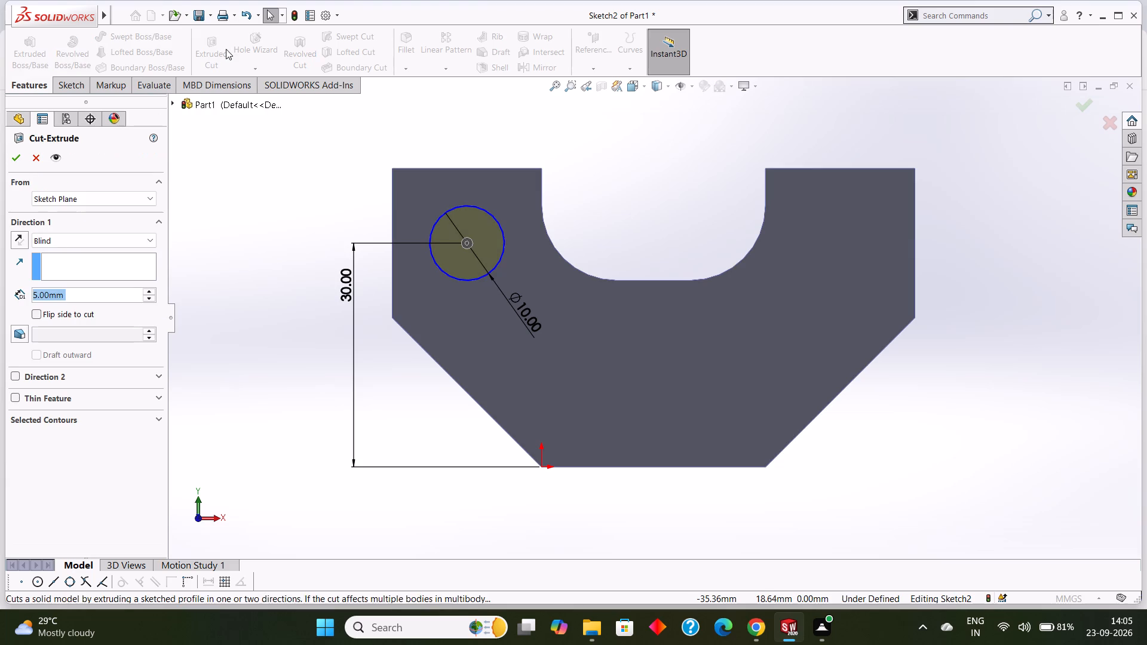
middle_drag(231, 188, 252, 255)
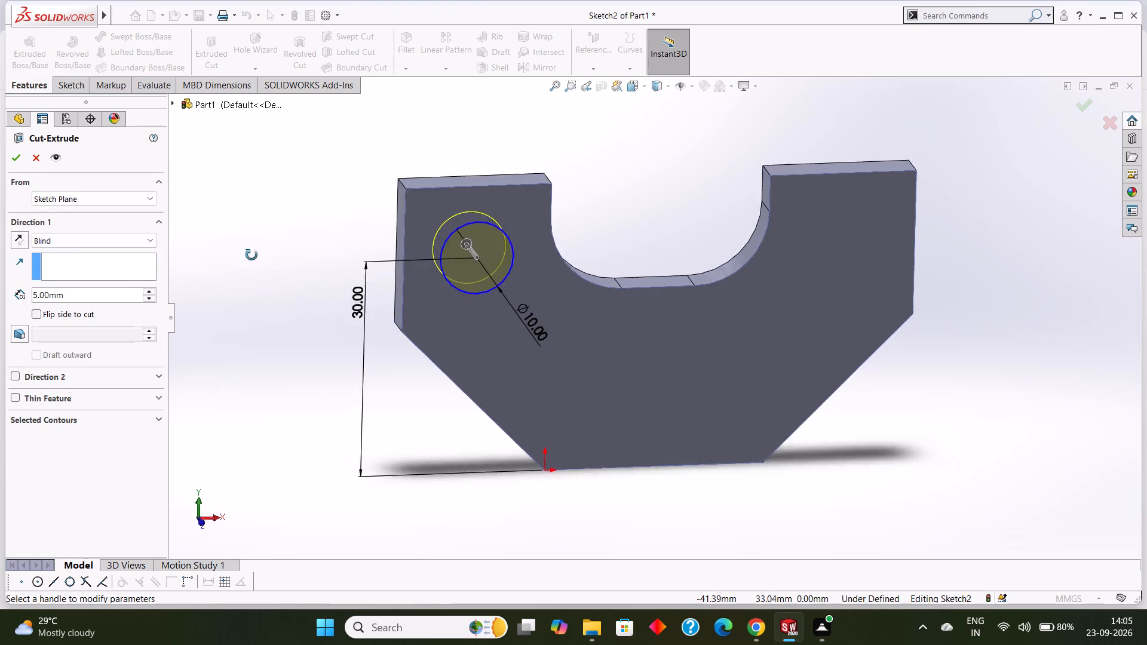
middle_drag(252, 255, 259, 281)
click(12, 160)
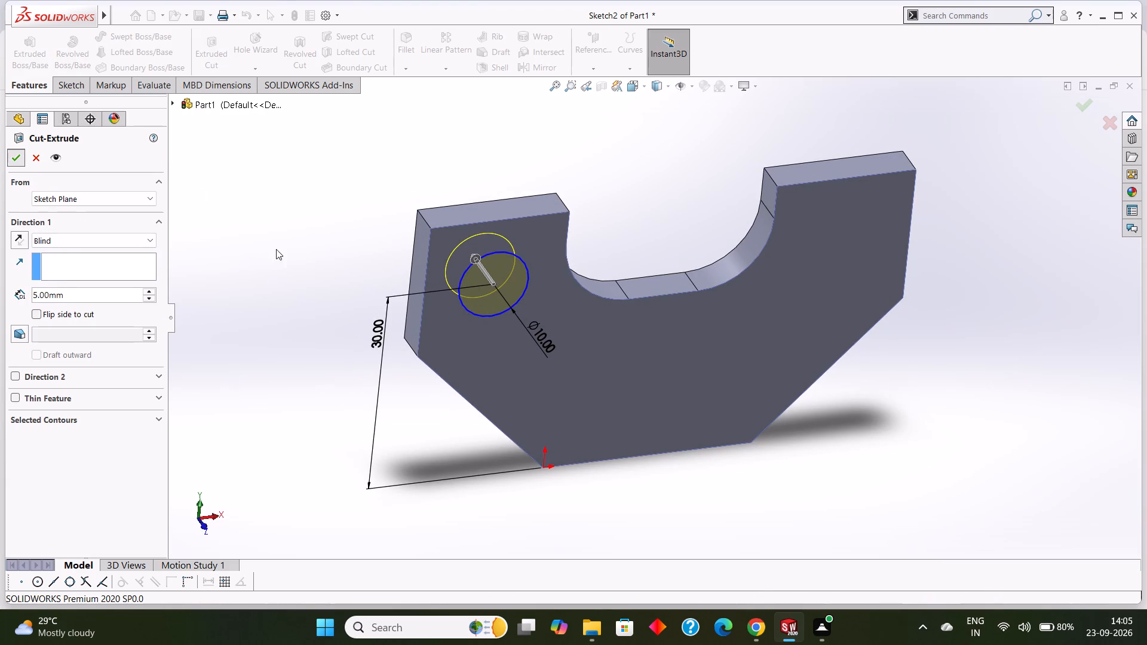
click(260, 239)
Sketch a circle of about 9.3 mm diameter on the plate's front face, centred across the right arm about 31.6 mm above the bottom edge.
click(710, 340)
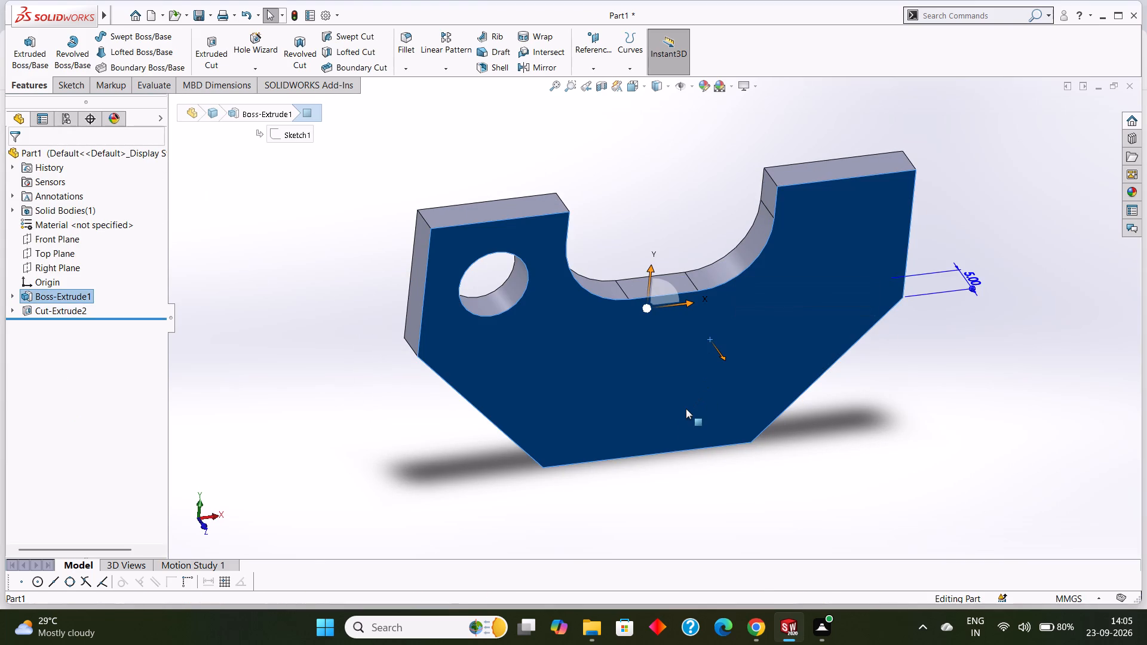
key(ctrl+8)
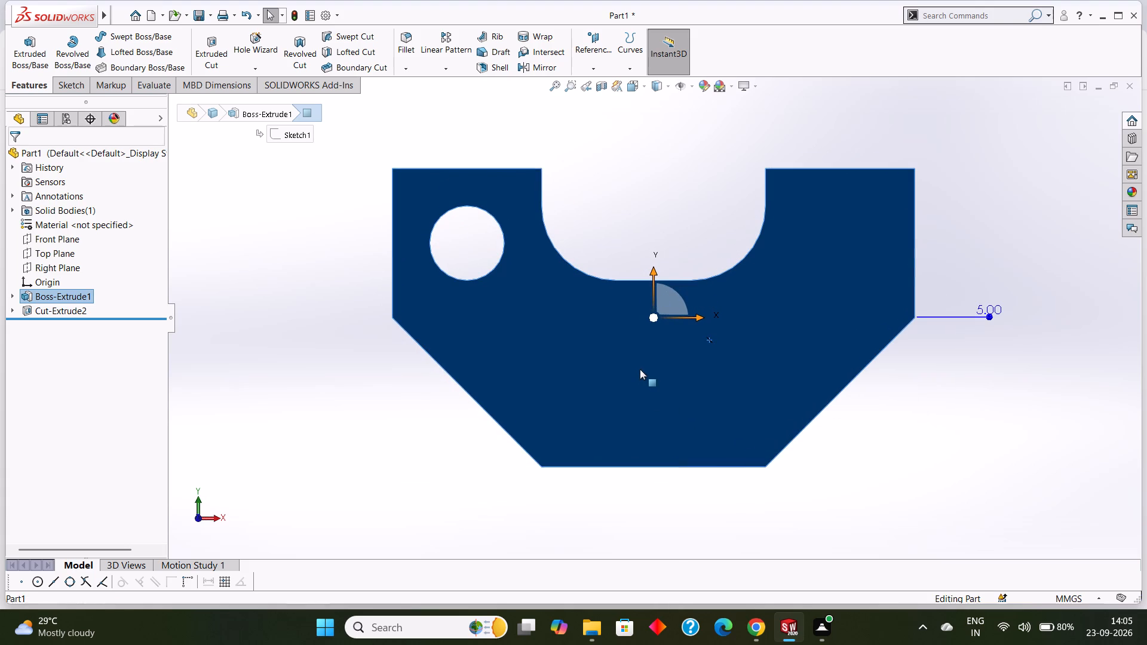
right_click(640, 369)
click(675, 346)
key(Escape)
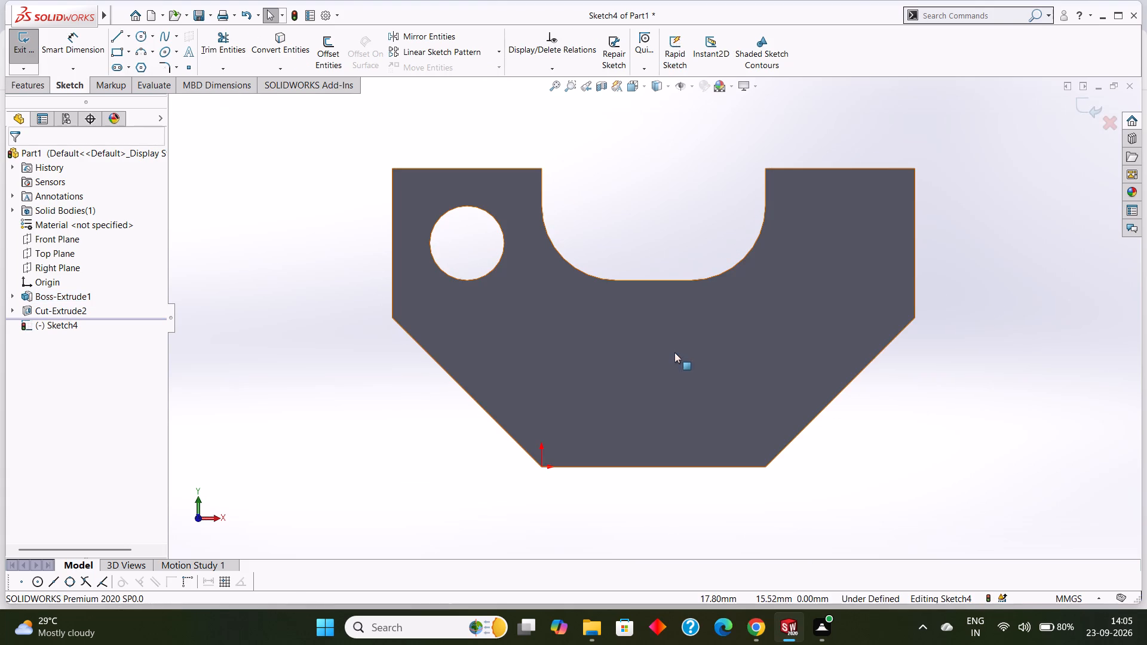
click(140, 39)
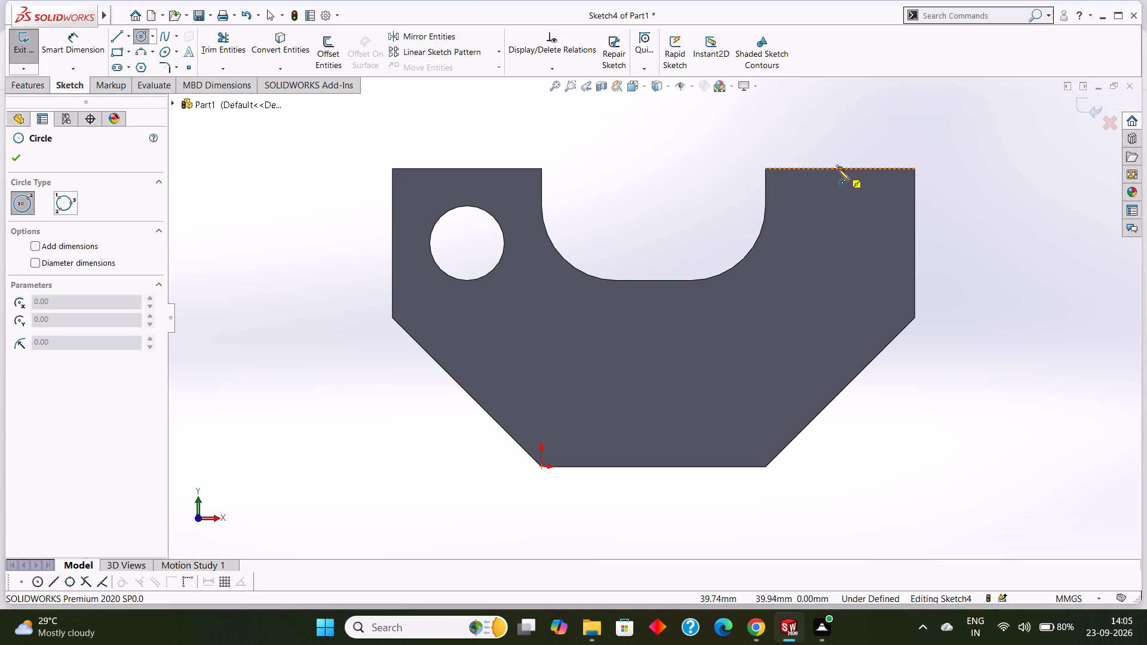
click(842, 231)
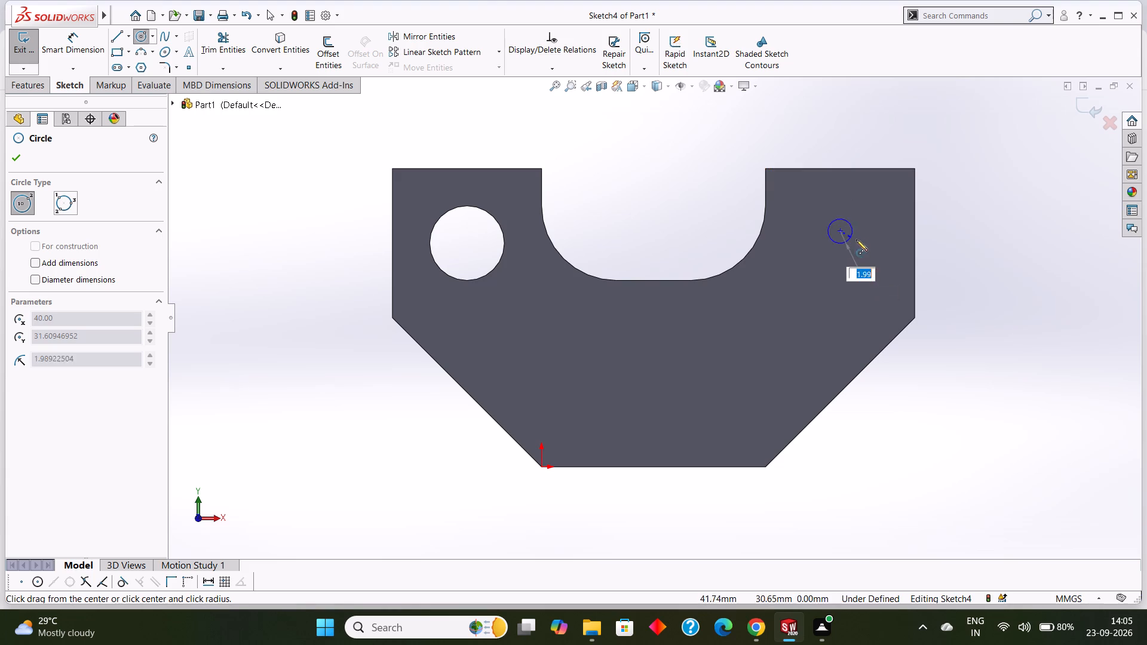
click(870, 249)
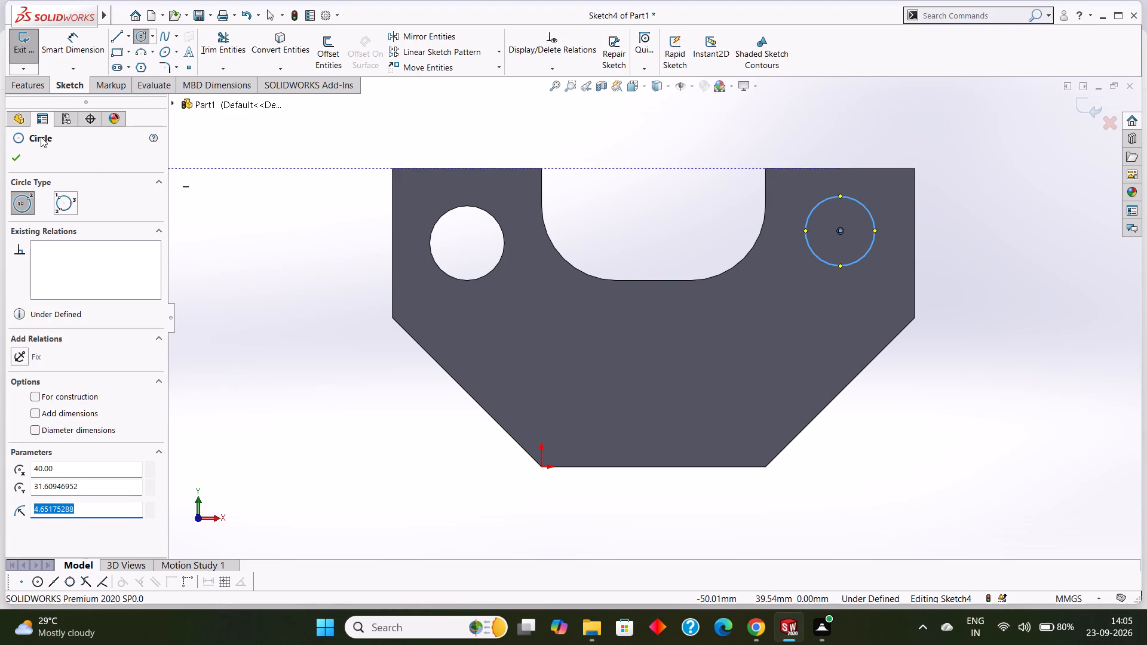
click(24, 158)
Dimension the right arm circle's diameter as 10 mm.
click(85, 55)
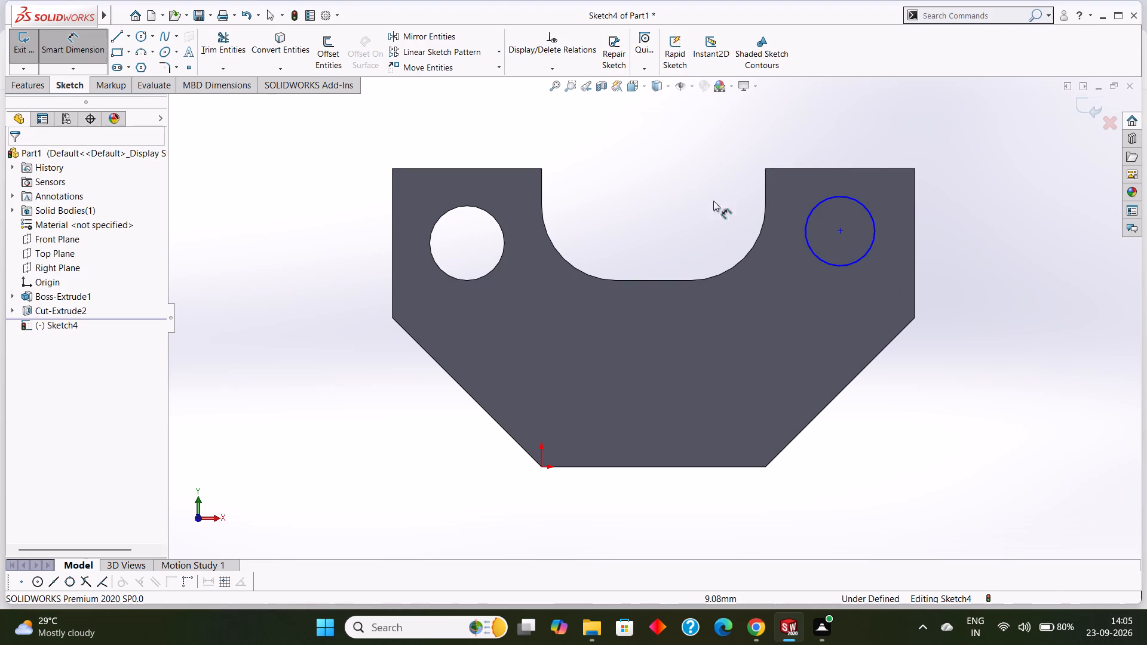
click(875, 229)
click(946, 229)
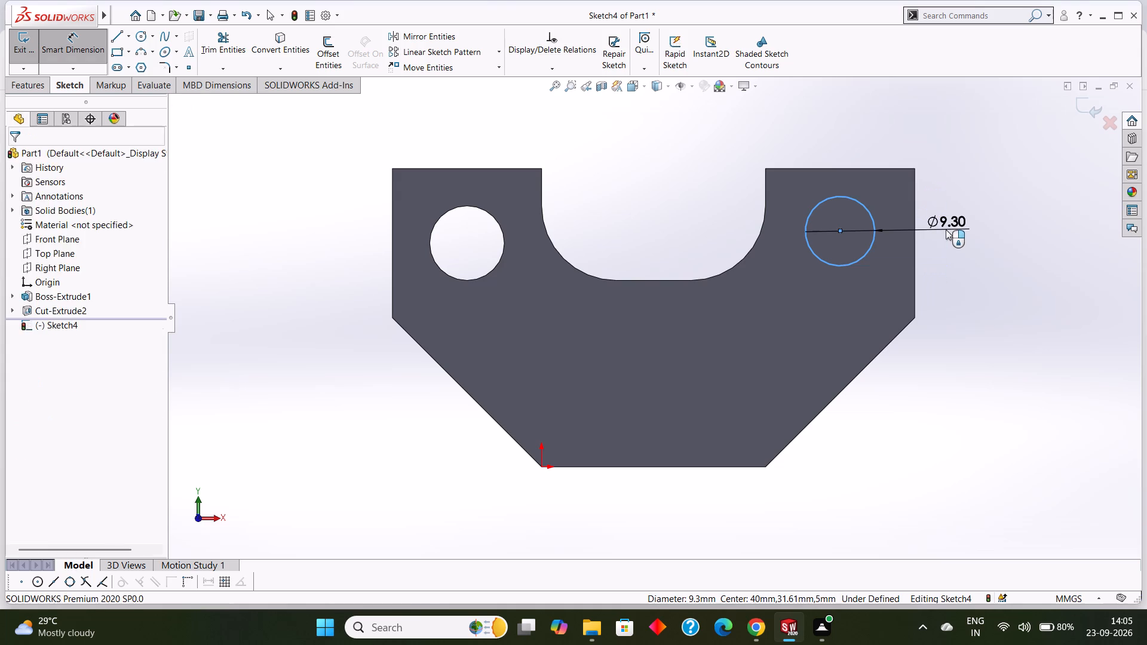
text(10)
key(Return)
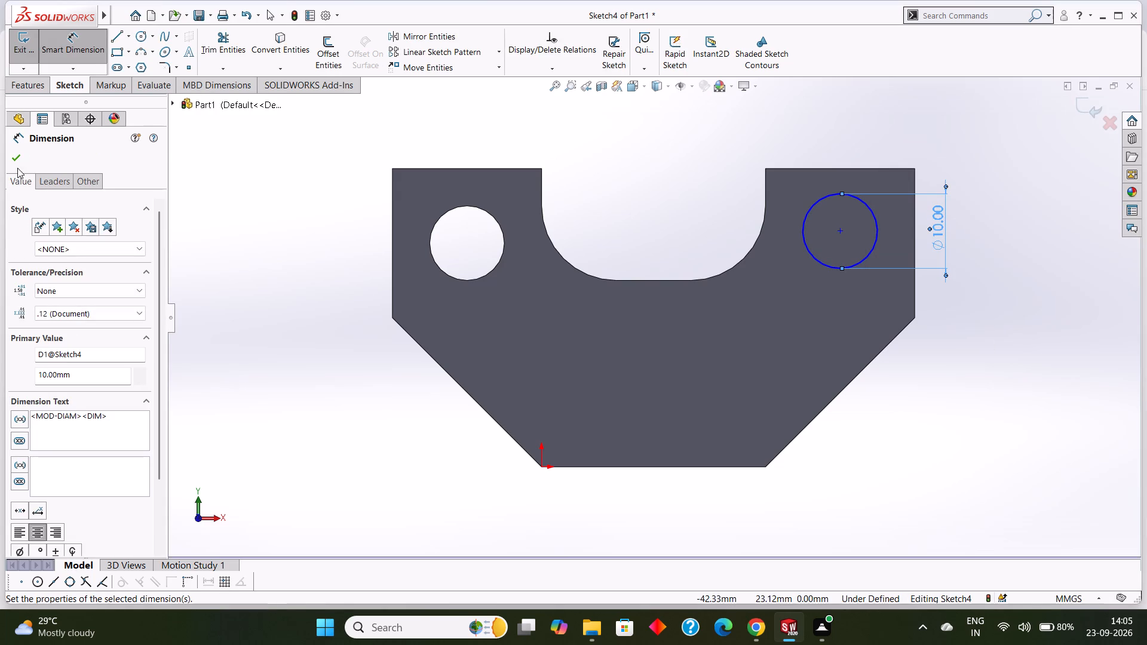
click(17, 162)
Cut the 10 mm circle out of the right arm with a Blind Extruded Cut 5 mm deep.
click(23, 85)
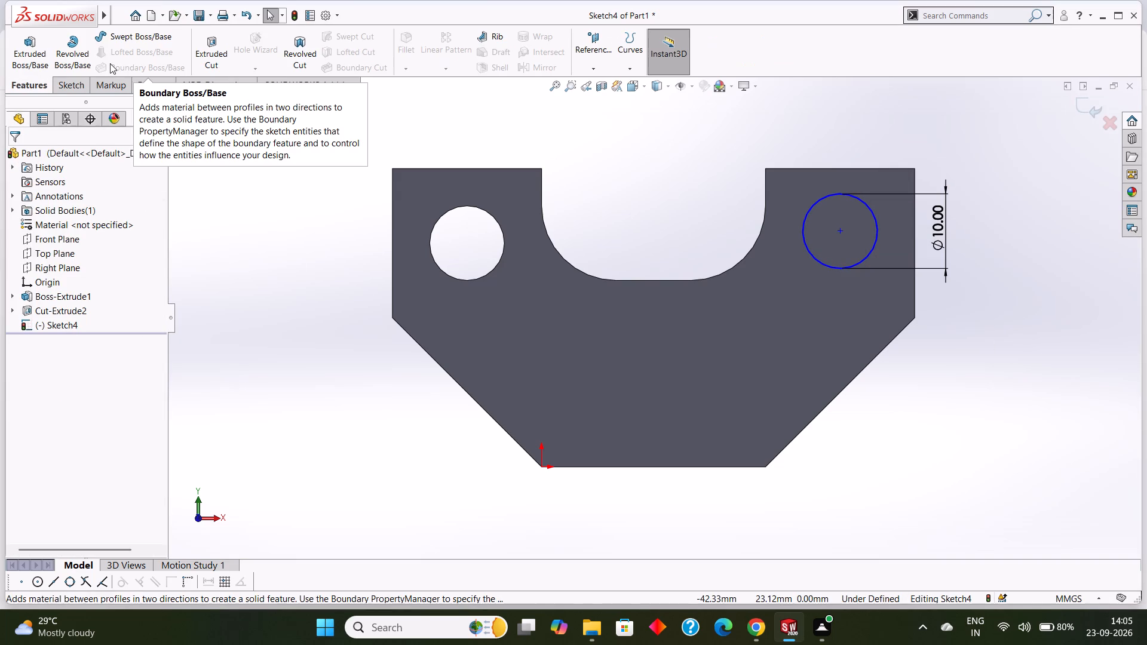
click(197, 53)
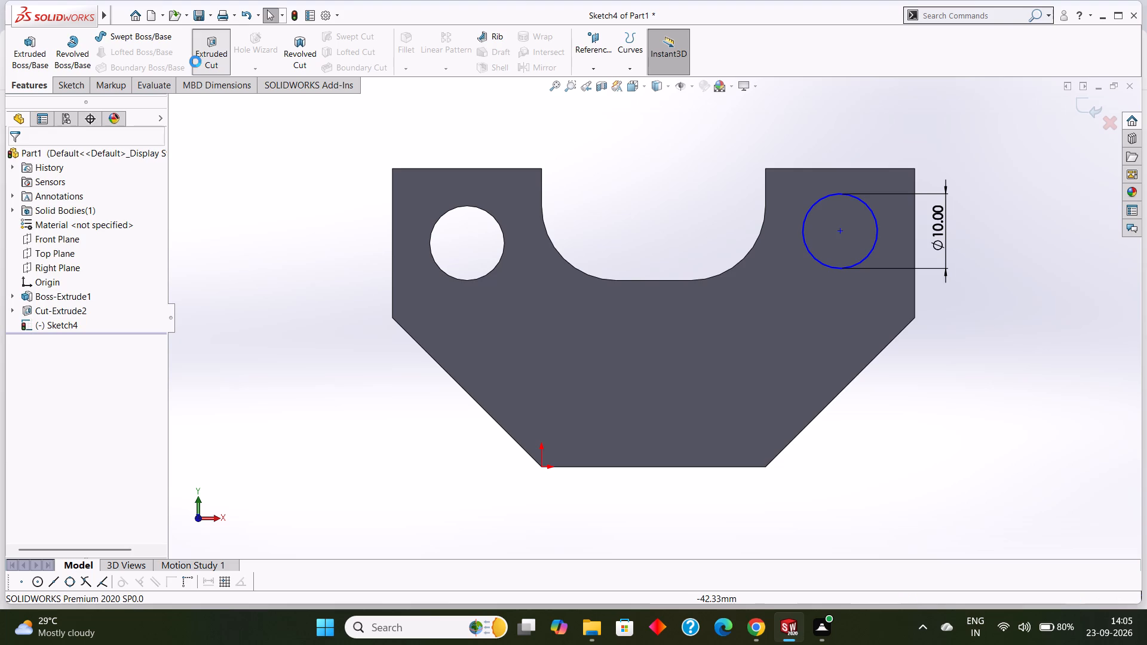
middle_drag(262, 204, 279, 284)
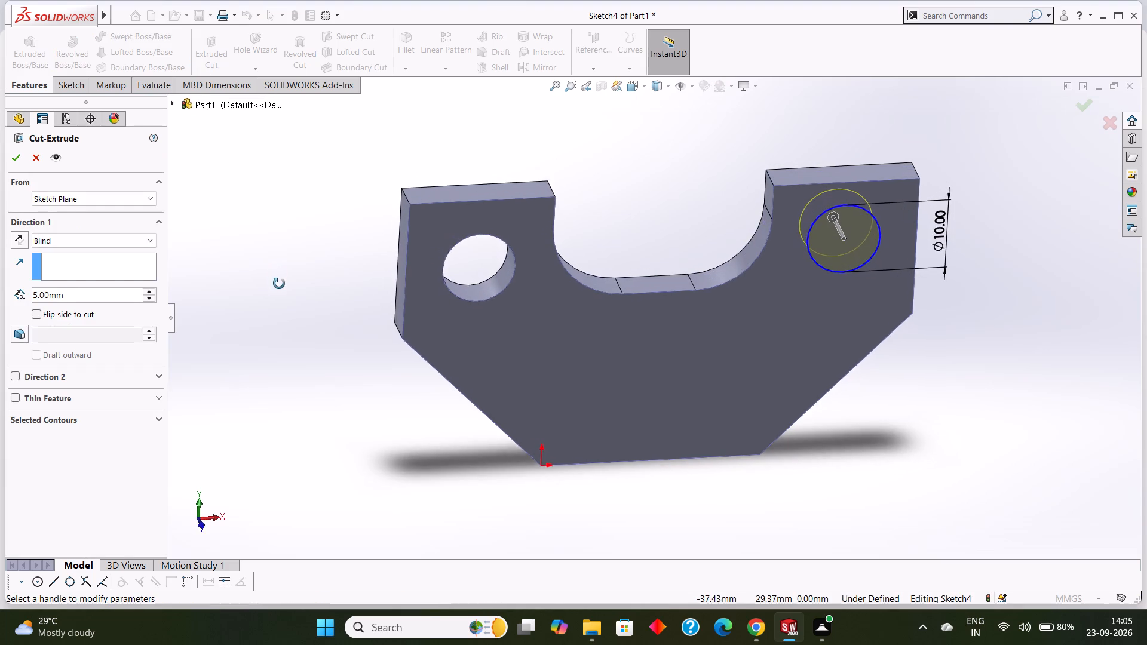
middle_drag(279, 284, 280, 285)
click(19, 156)
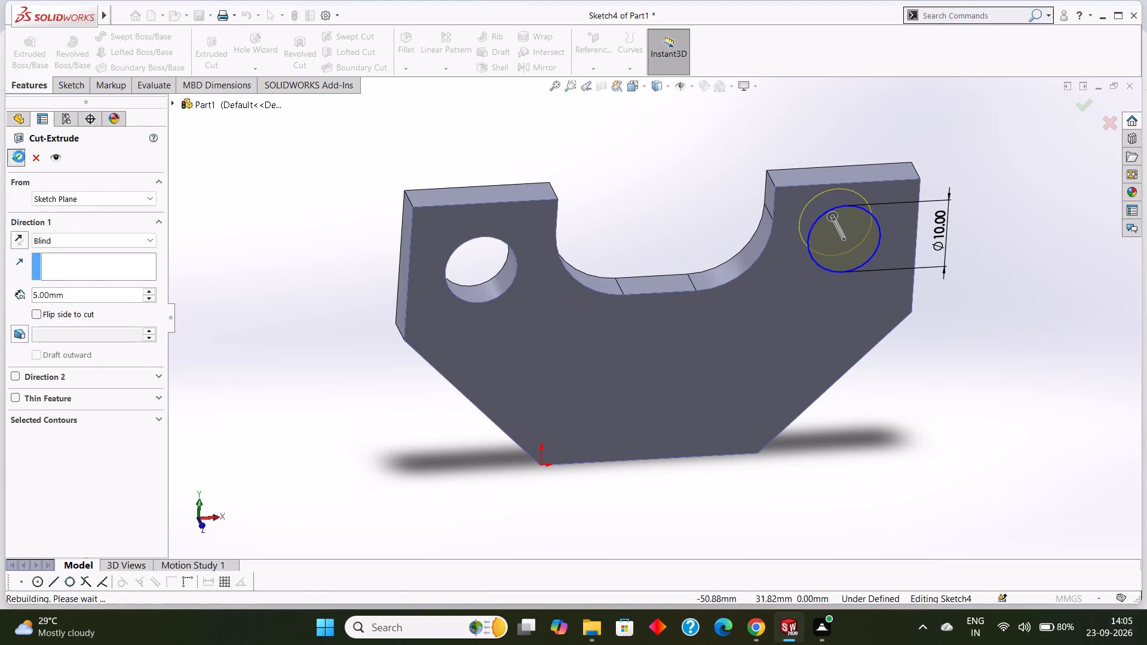
click(250, 290)
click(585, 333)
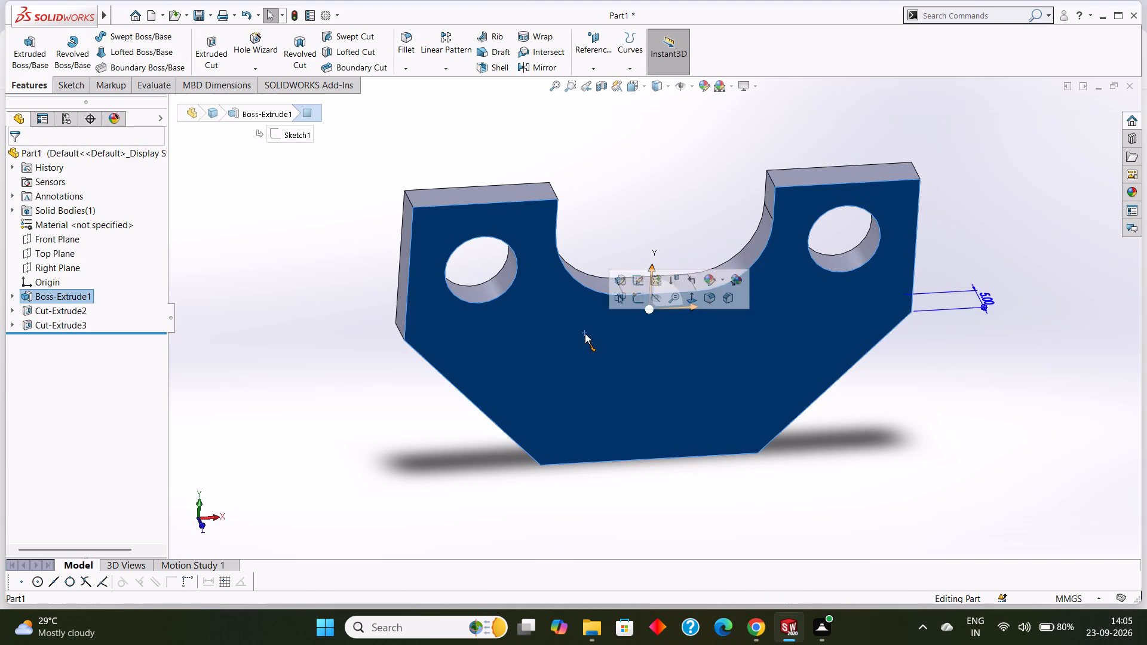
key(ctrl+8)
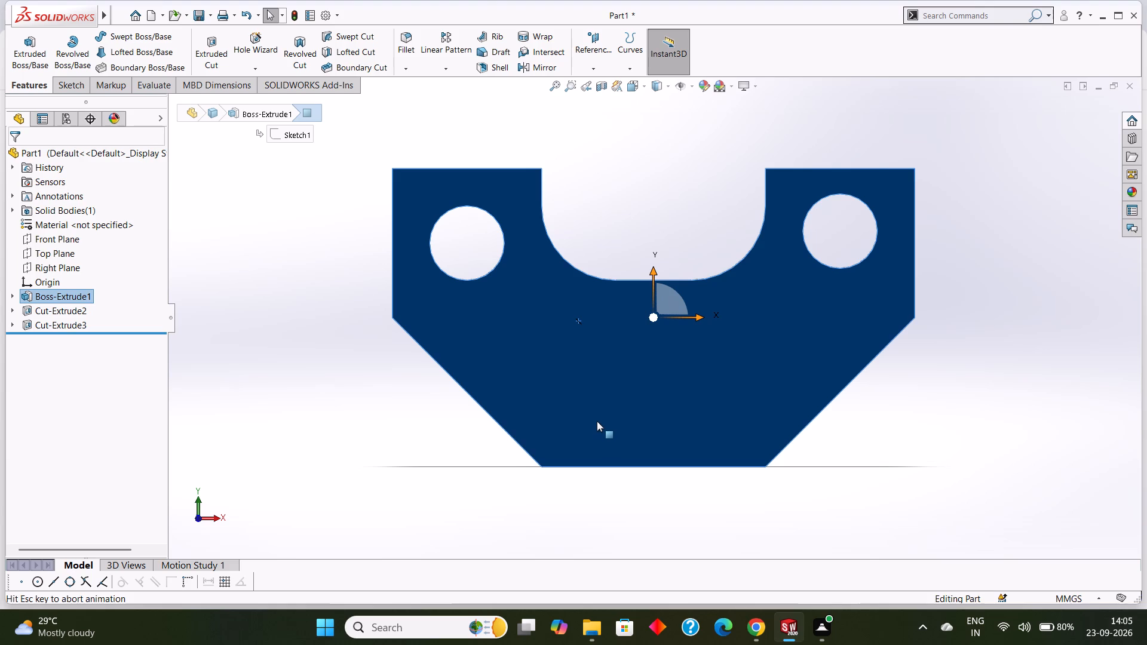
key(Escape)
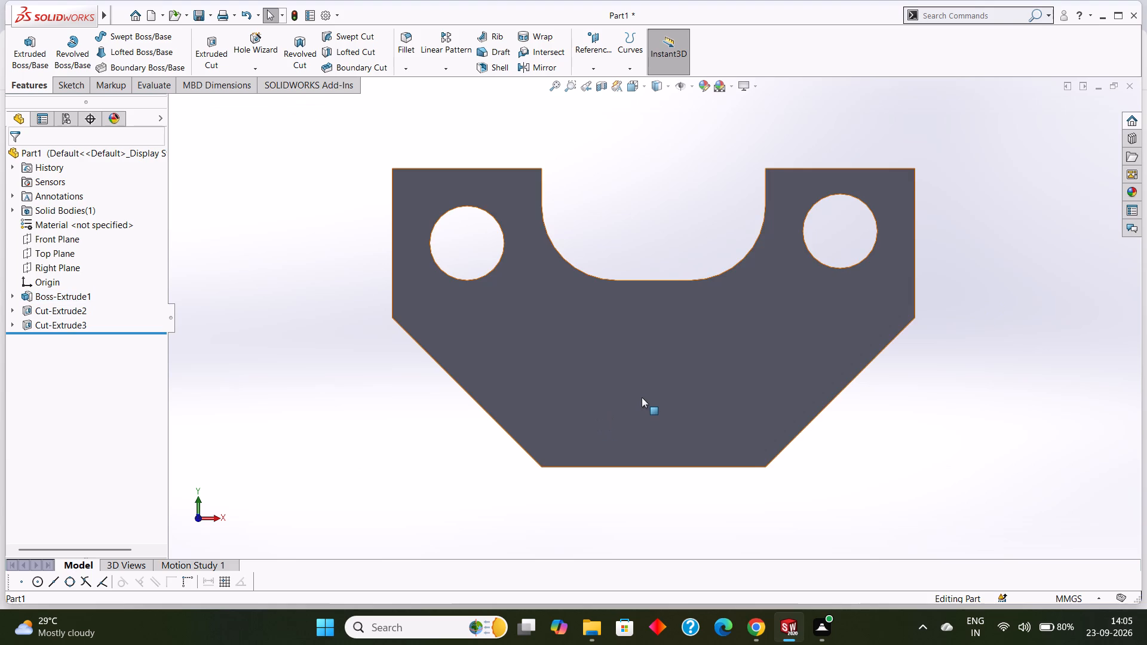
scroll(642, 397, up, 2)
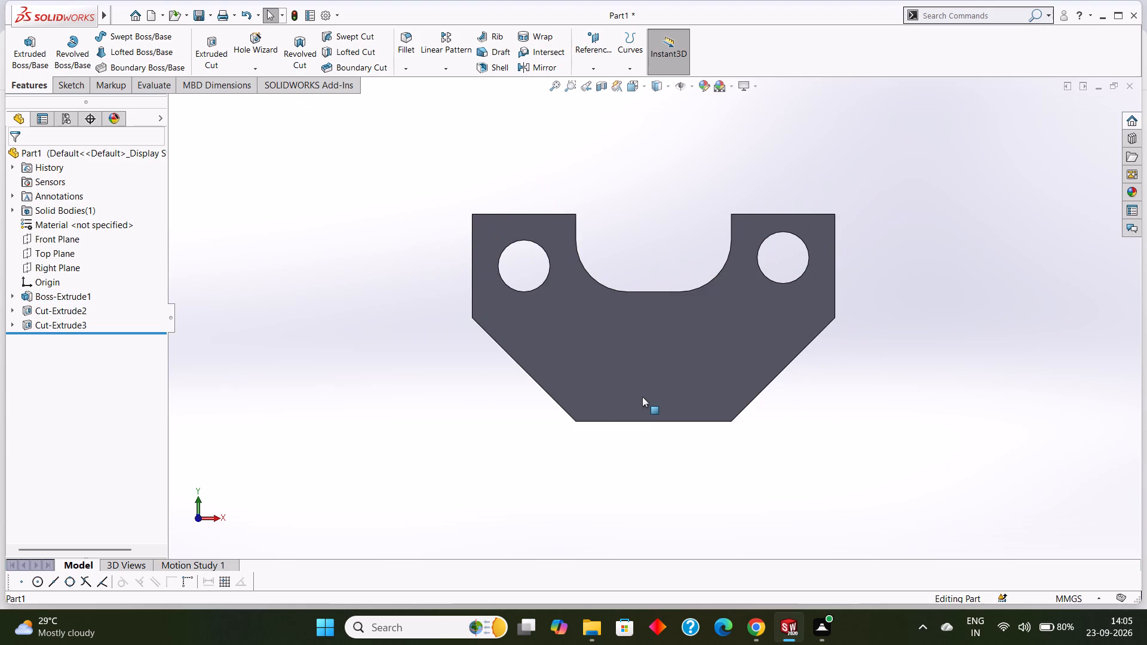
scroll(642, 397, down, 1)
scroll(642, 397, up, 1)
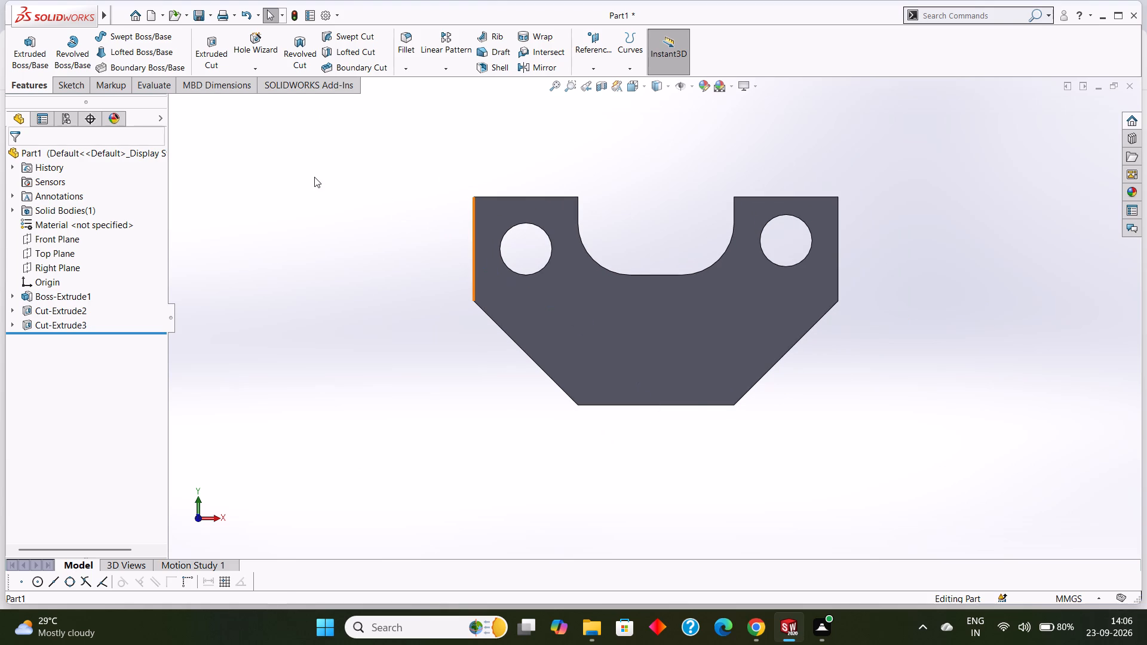
Fillet the outer top corner edges of both arms with a symmetric 5 mm radius.
middle_drag(314, 177, 344, 272)
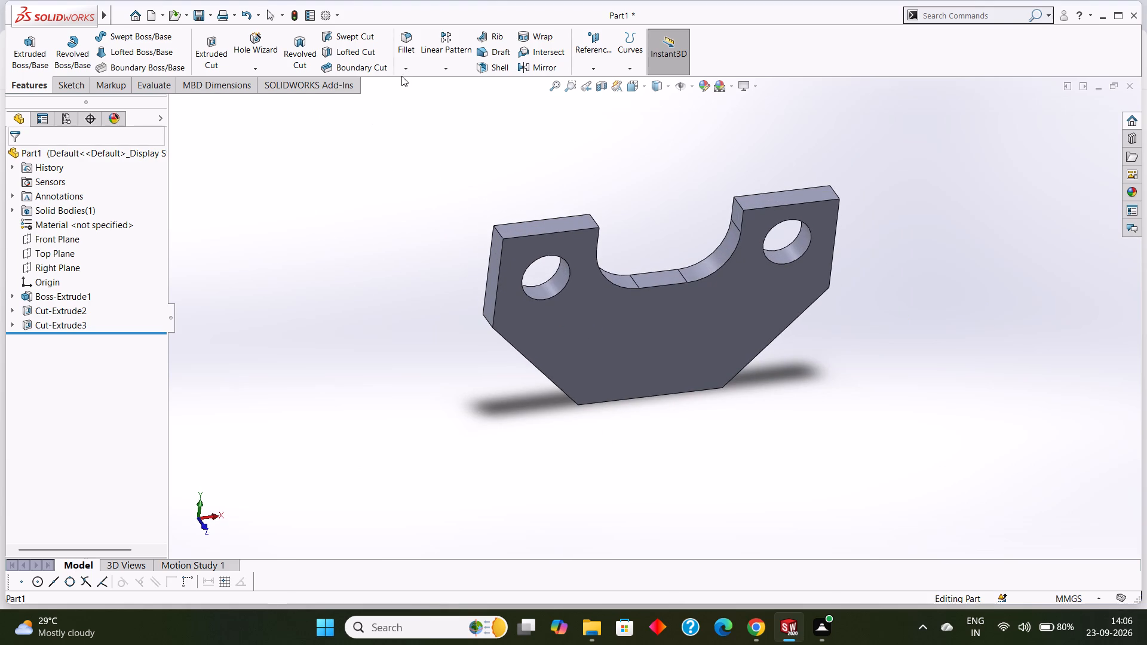
click(403, 73)
click(418, 82)
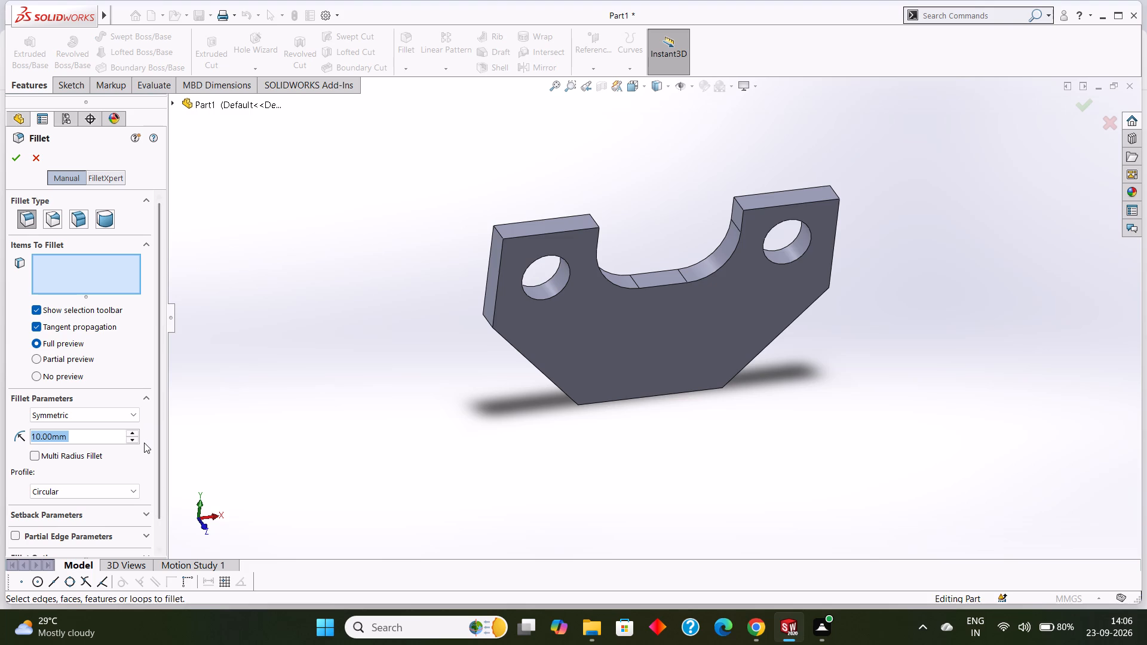
key(5)
key(Return)
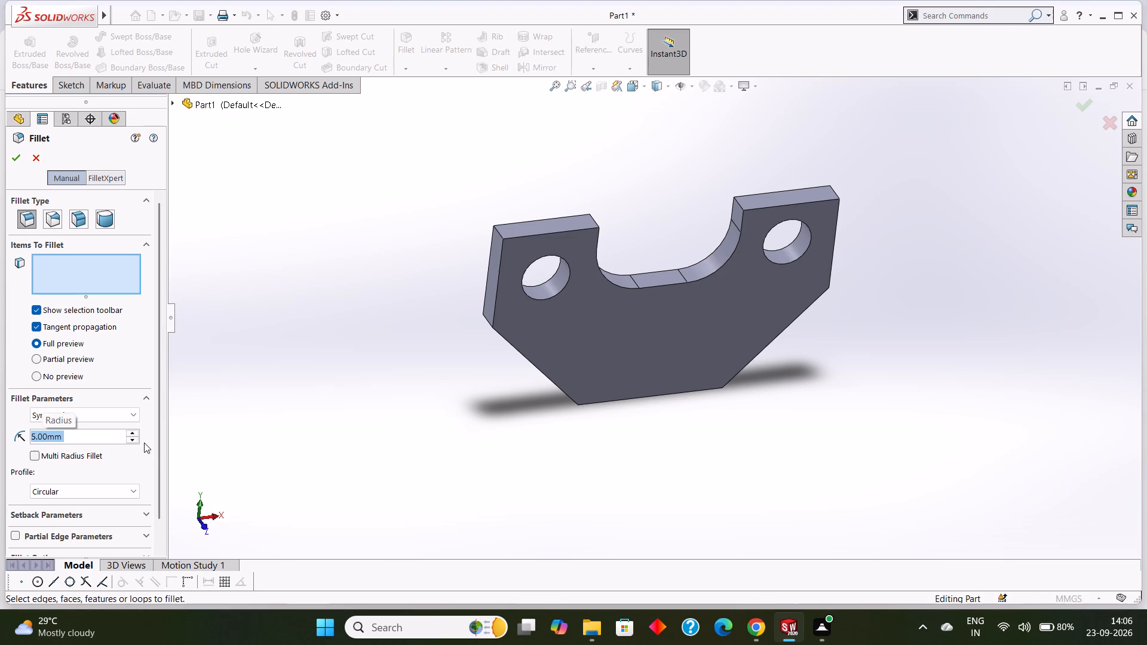
click(496, 229)
middle_drag(1026, 214, 1007, 228)
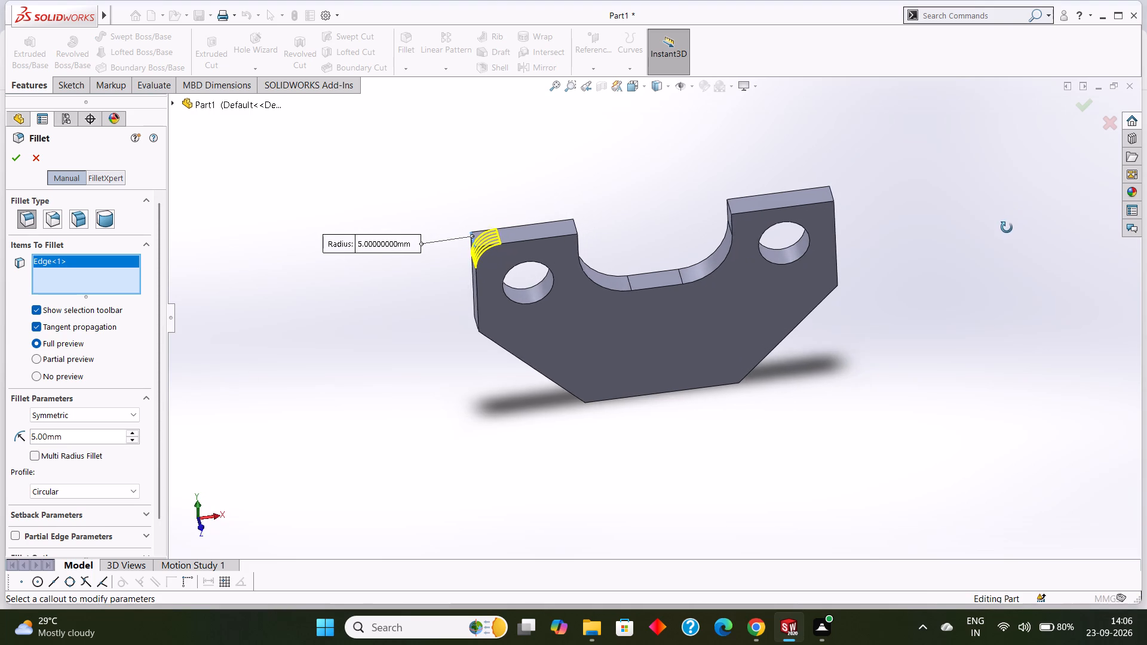
middle_drag(1007, 228, 1001, 235)
click(827, 196)
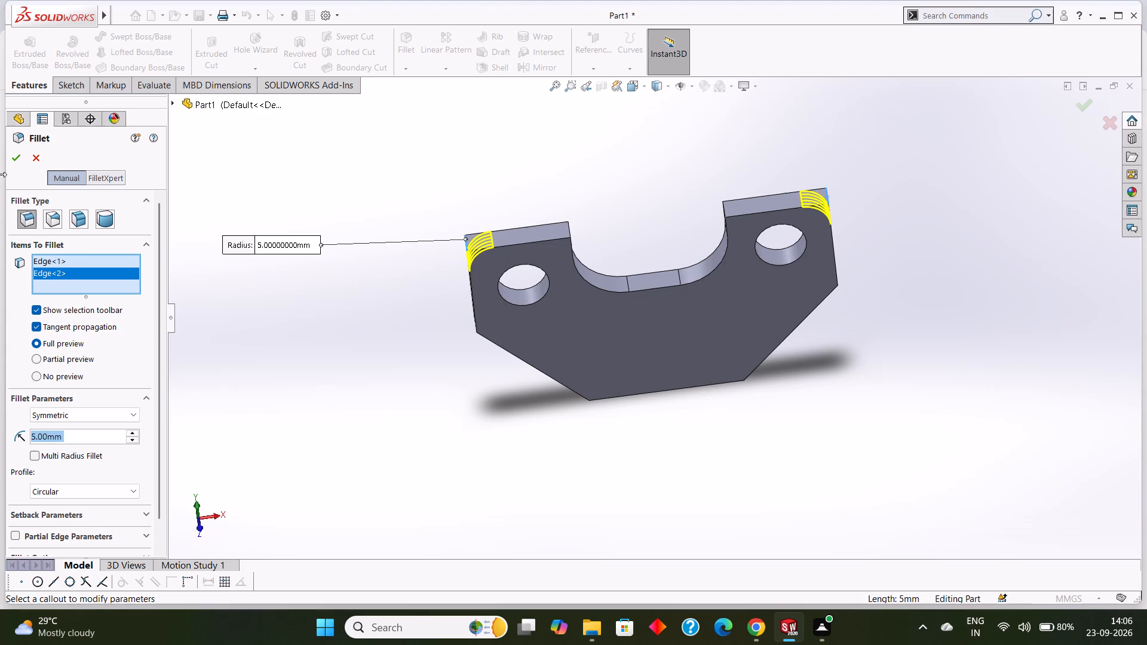
click(9, 154)
click(424, 333)
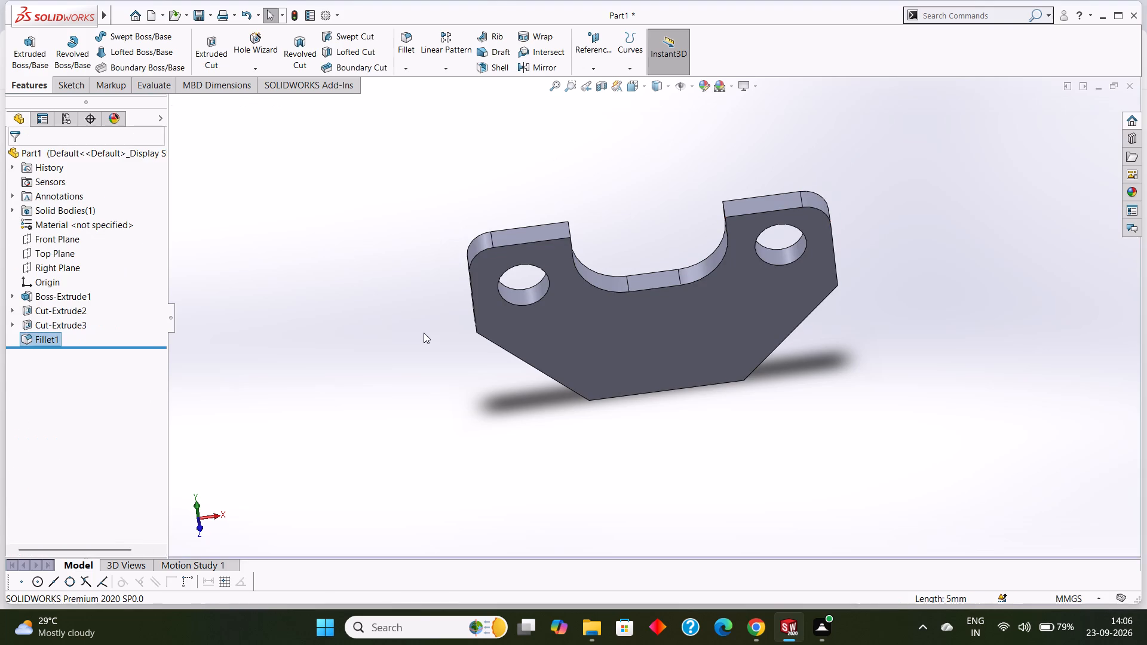
Apply a bright green colour appearance to the bracket's front face.
middle_drag(427, 372, 415, 333)
click(603, 334)
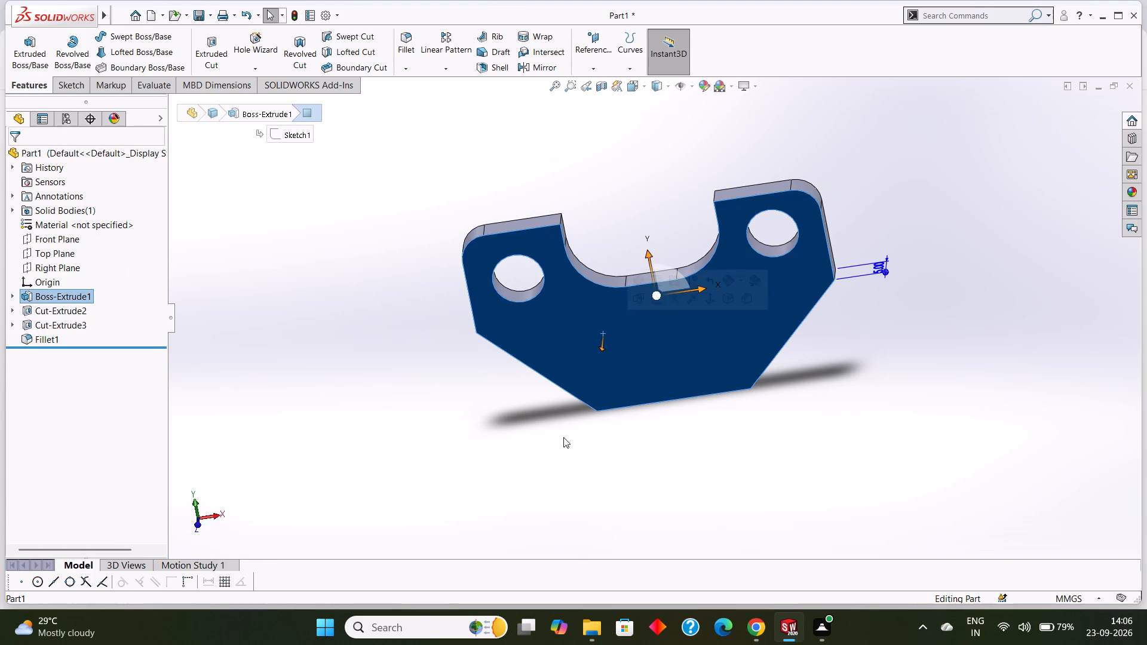
key(ctrl+8)
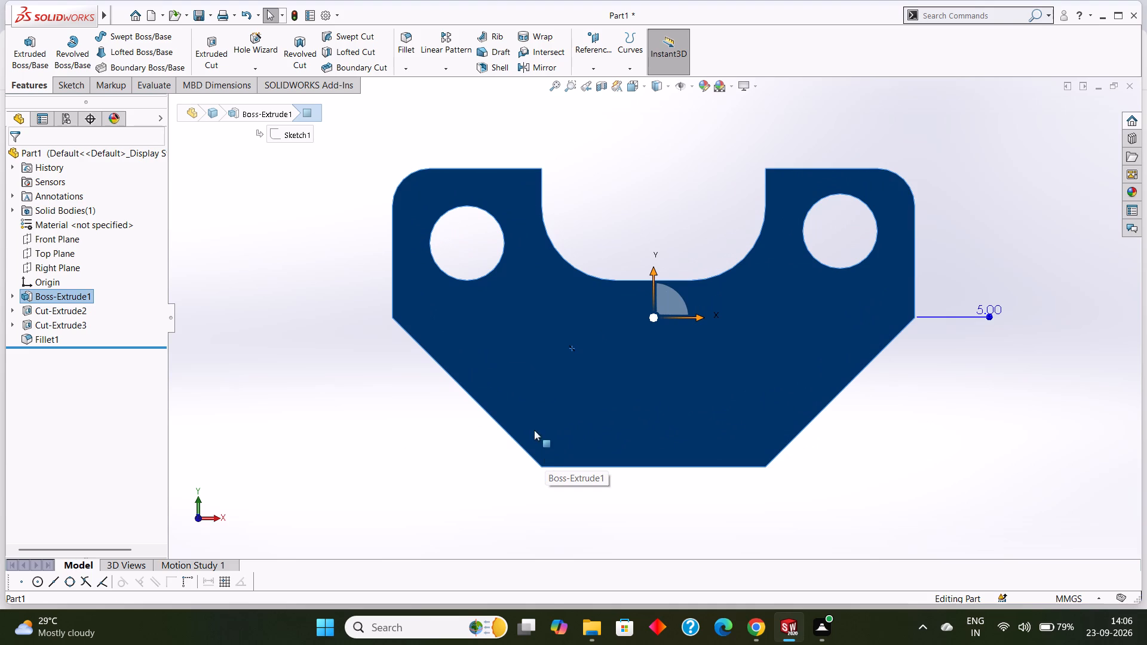
click(707, 87)
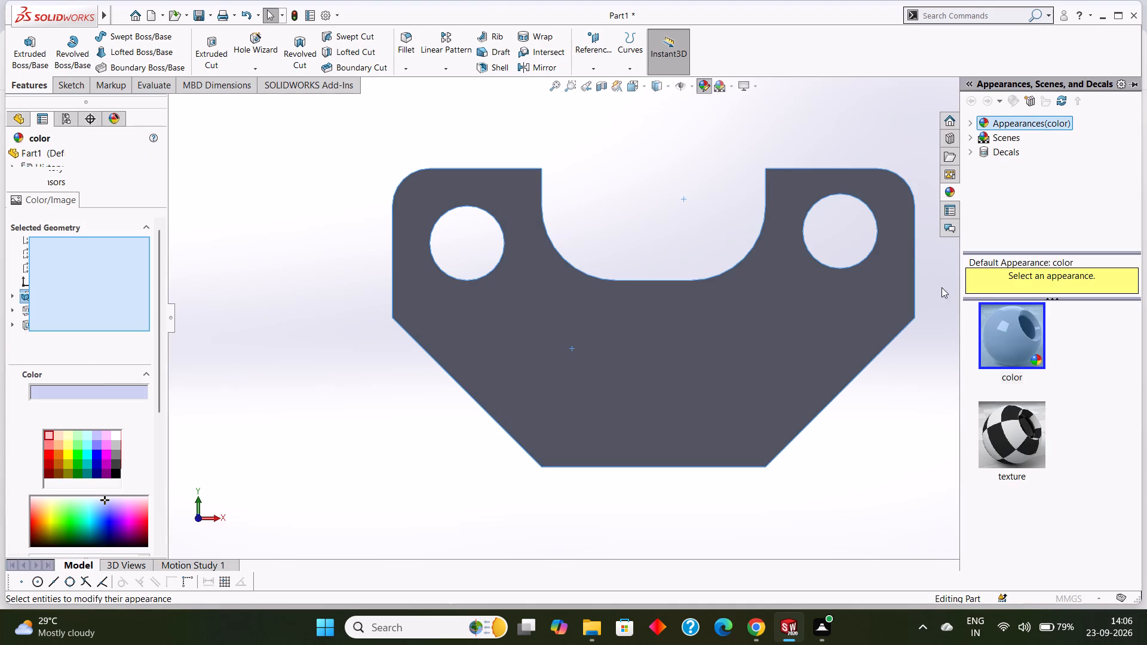
click(64, 391)
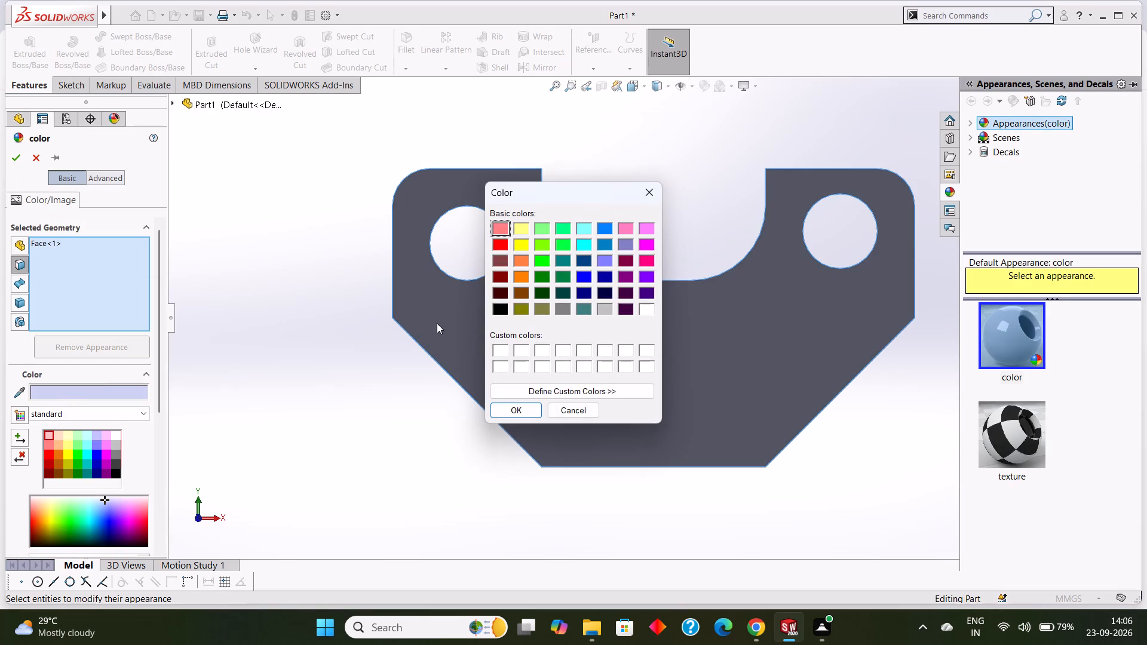
click(549, 261)
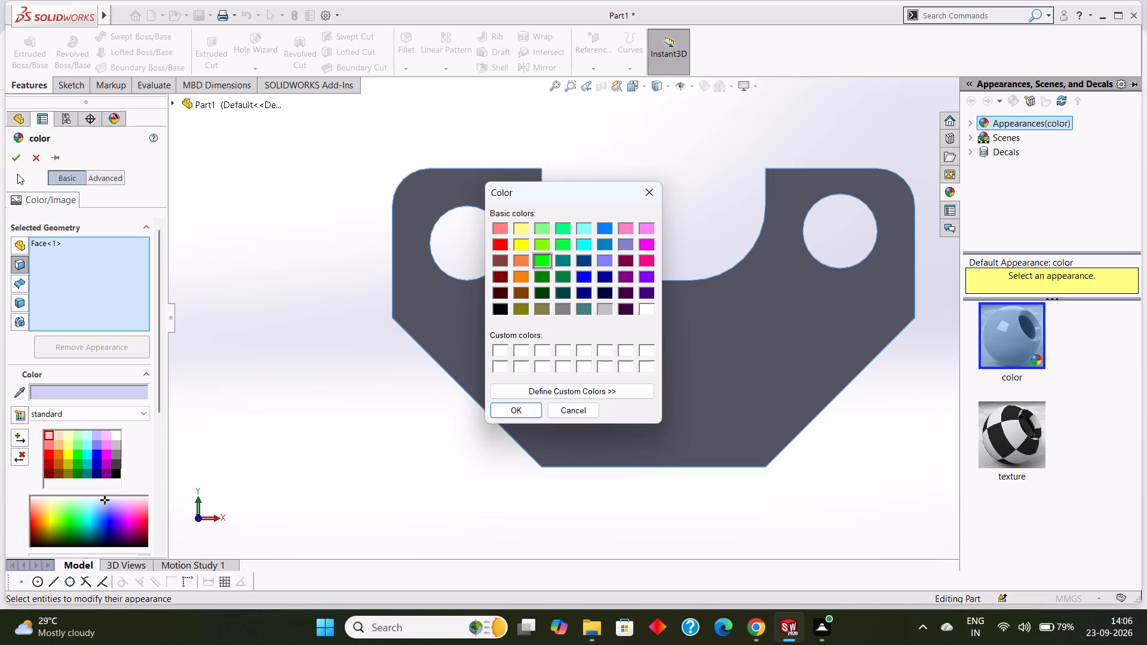
click(15, 162)
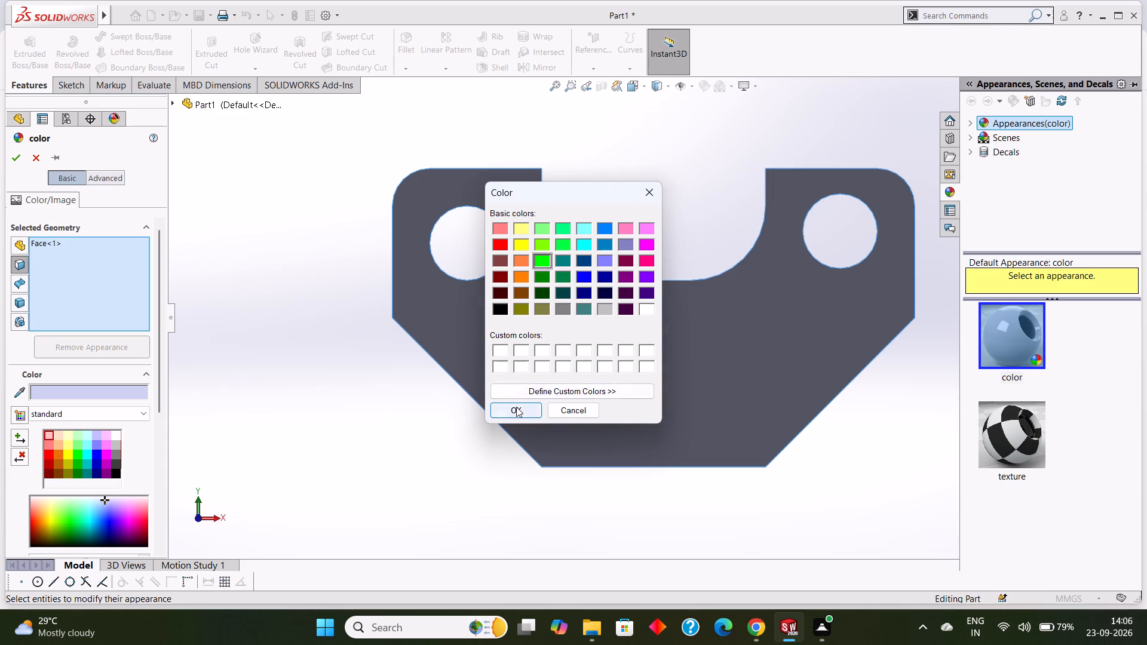
click(516, 407)
click(14, 162)
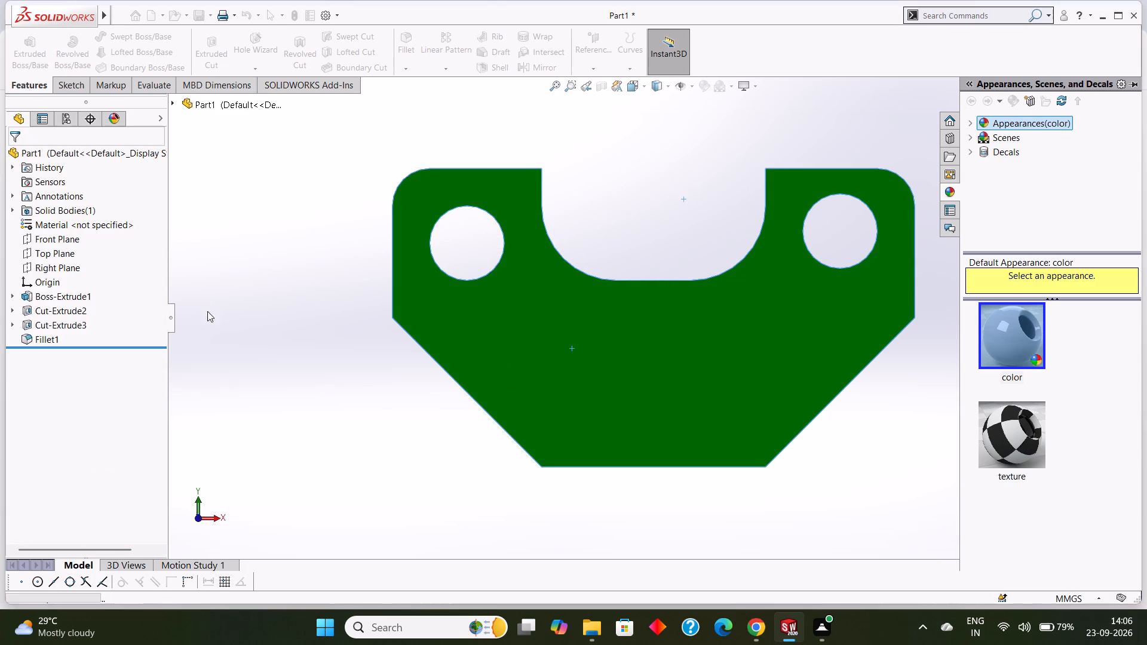
Apply the same bright green colour appearance to the bracket's back face.
middle_drag(256, 345, 416, 509)
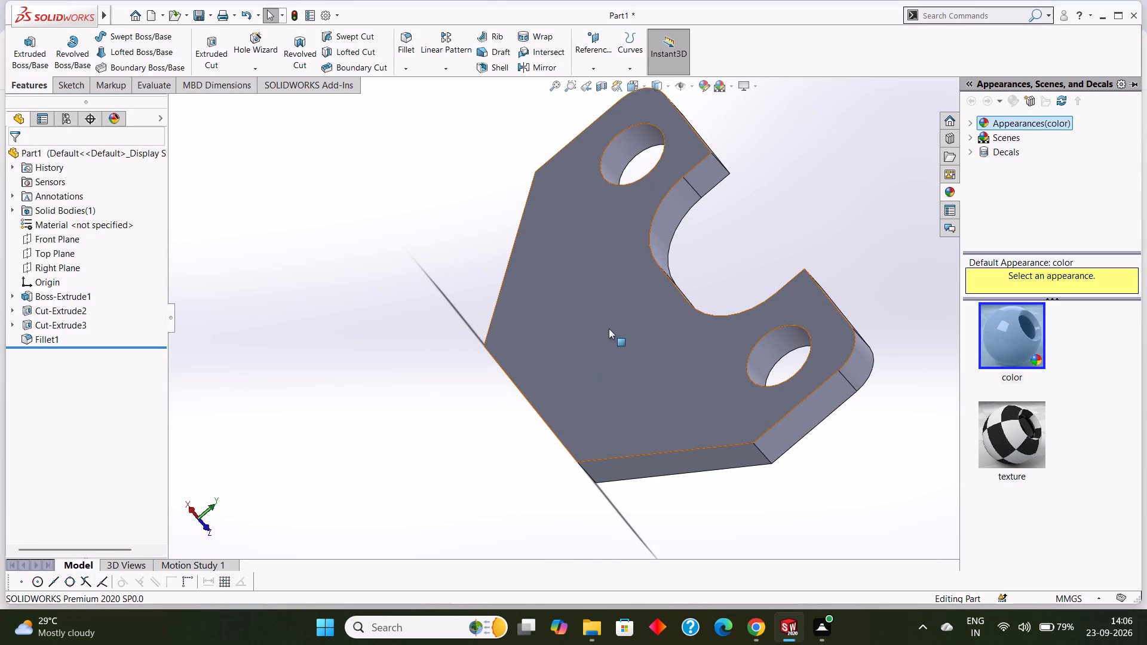
click(609, 328)
right_click(609, 327)
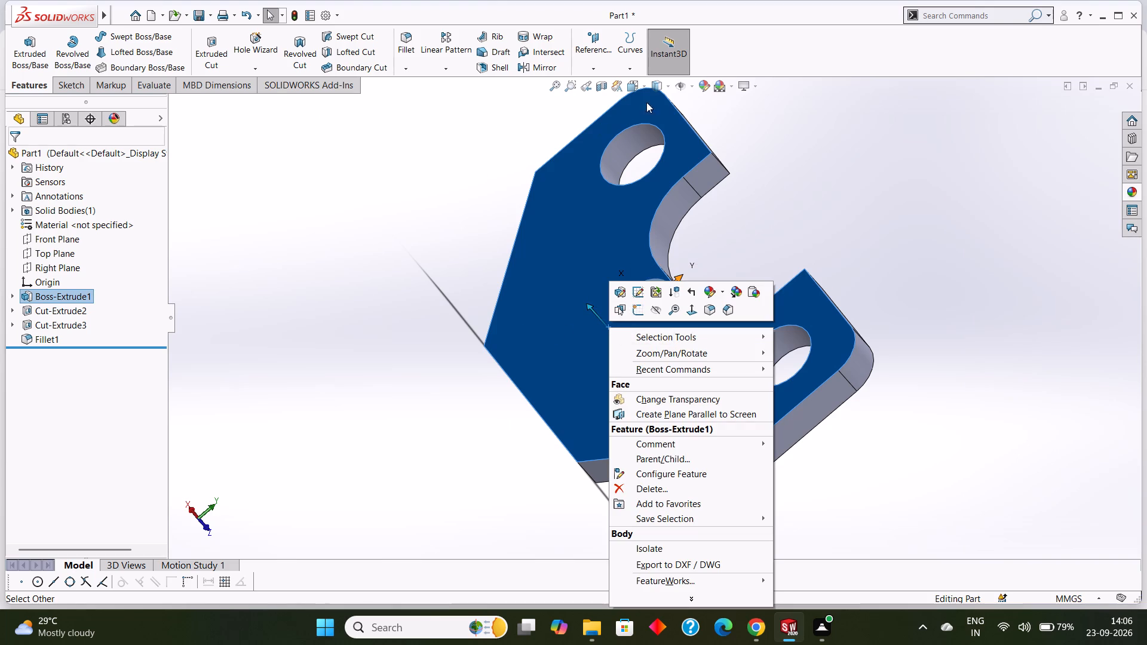
click(701, 85)
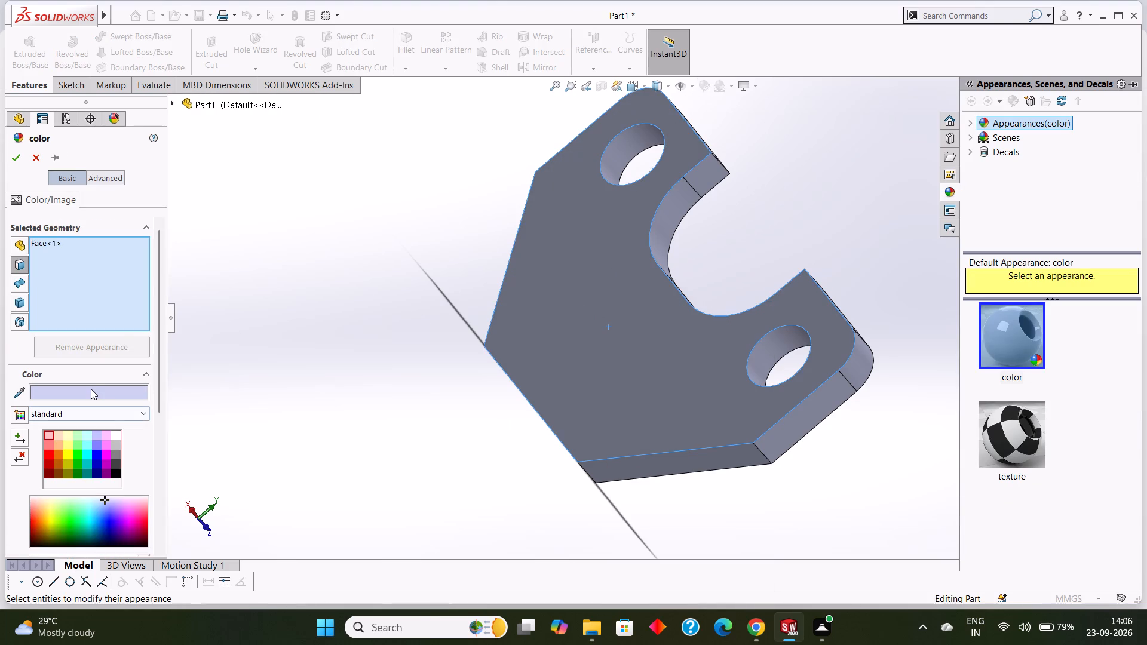
click(91, 389)
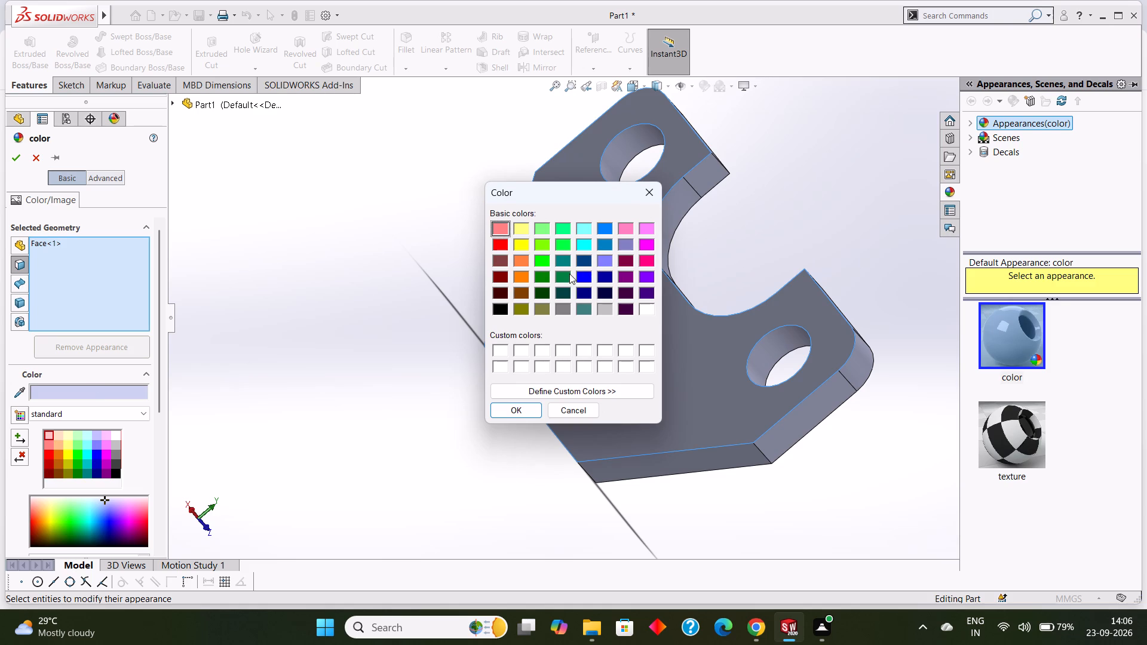
click(545, 257)
click(520, 410)
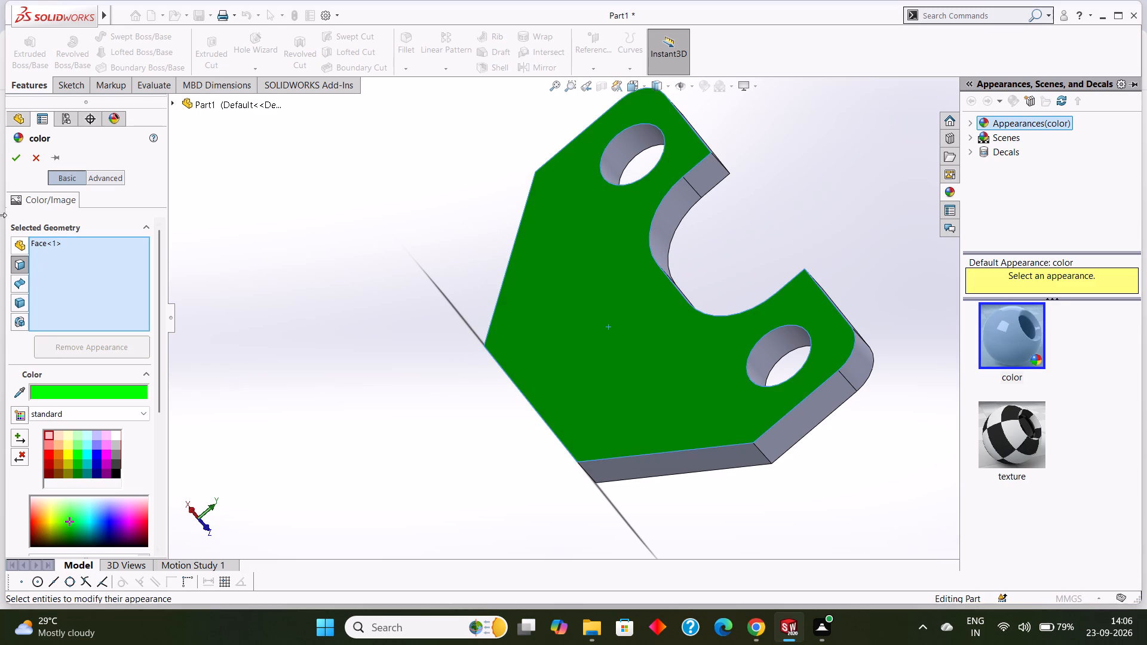
click(20, 159)
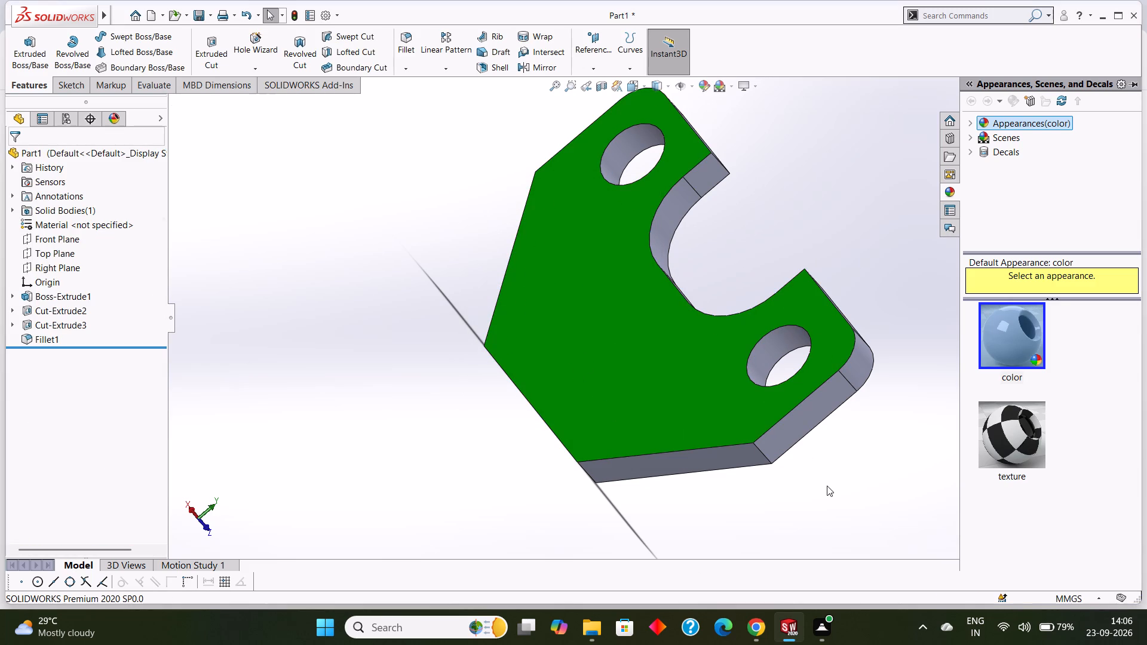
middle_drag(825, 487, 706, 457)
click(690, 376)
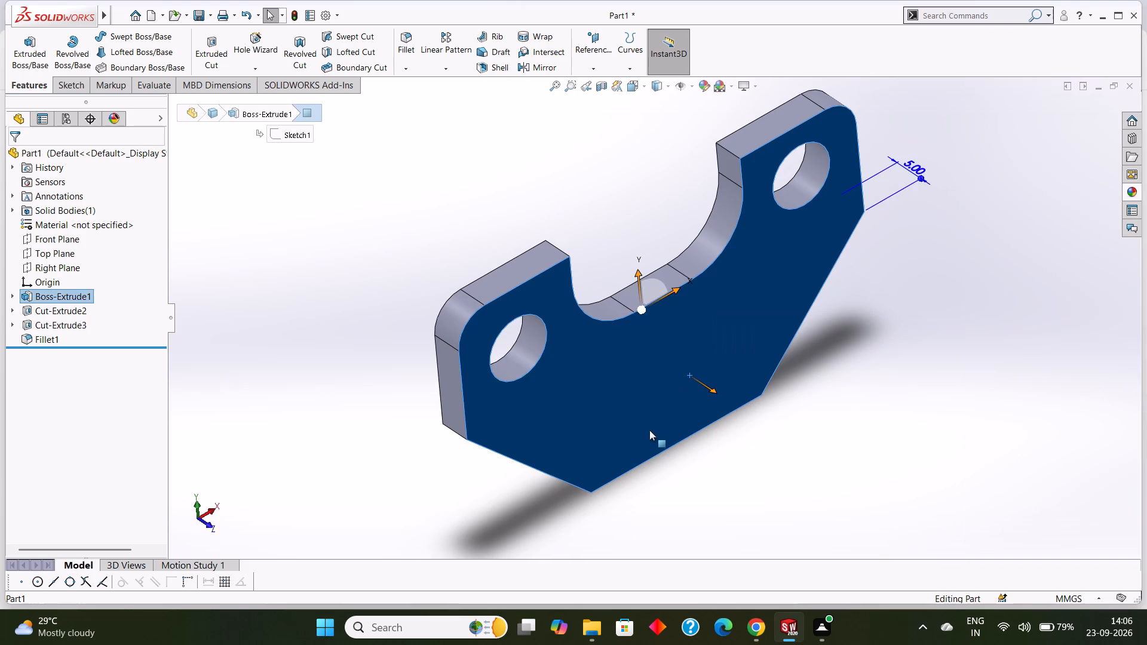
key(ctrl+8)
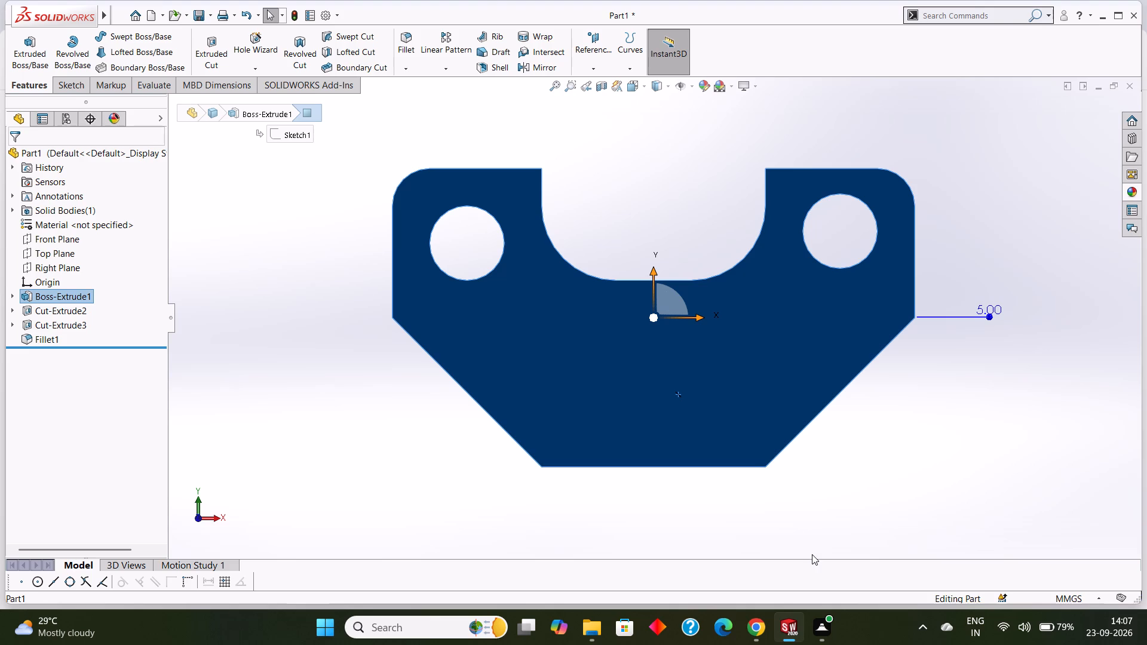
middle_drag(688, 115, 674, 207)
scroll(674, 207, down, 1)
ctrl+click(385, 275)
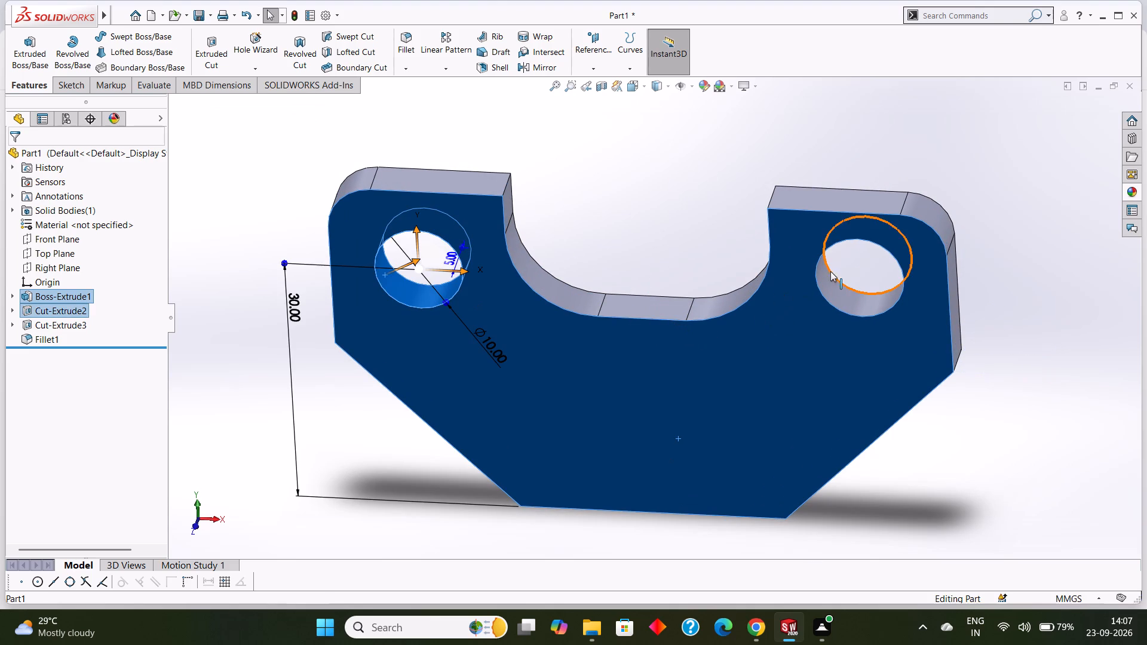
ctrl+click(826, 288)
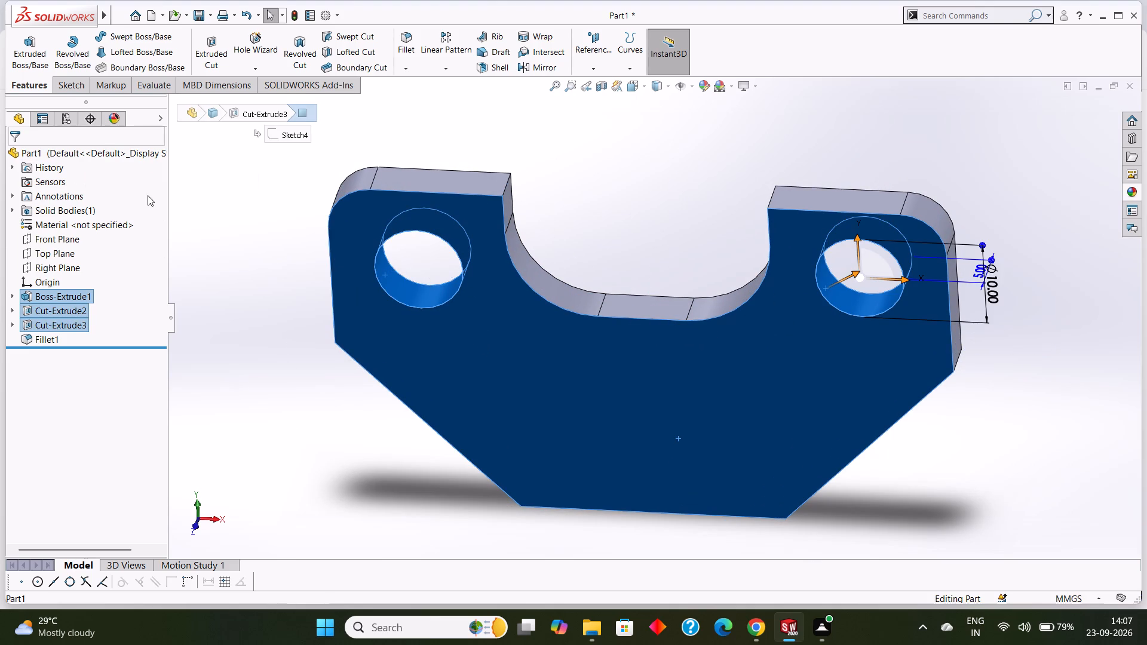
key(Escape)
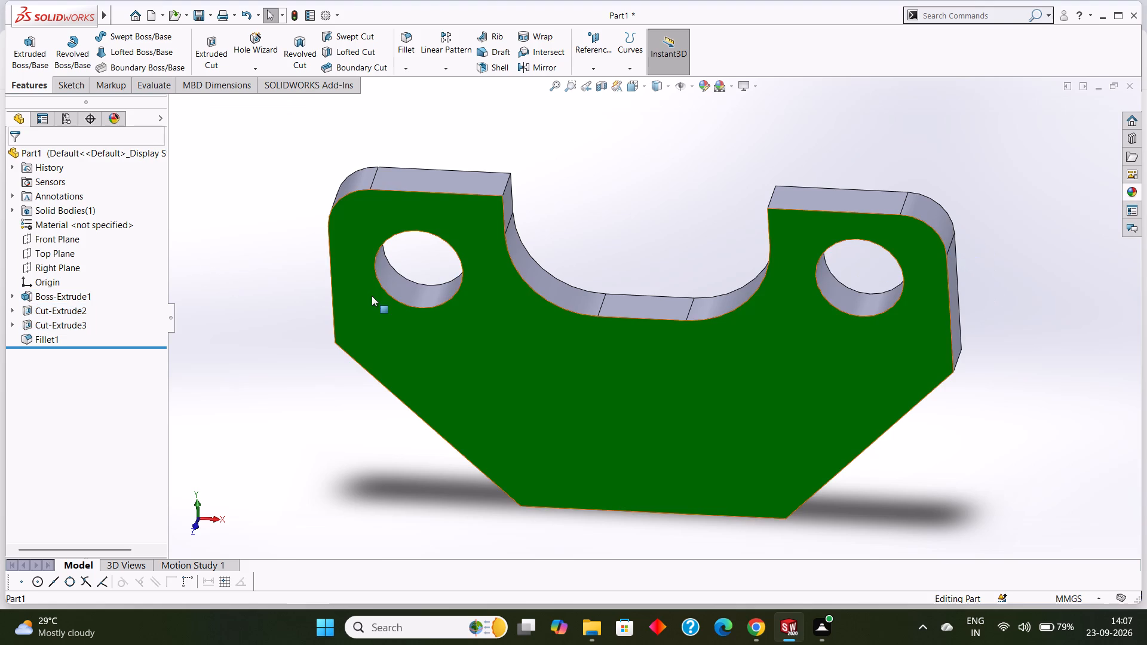
Apply a yellow colour appearance to the inner cylindrical faces of both 10 mm holes.
click(383, 274)
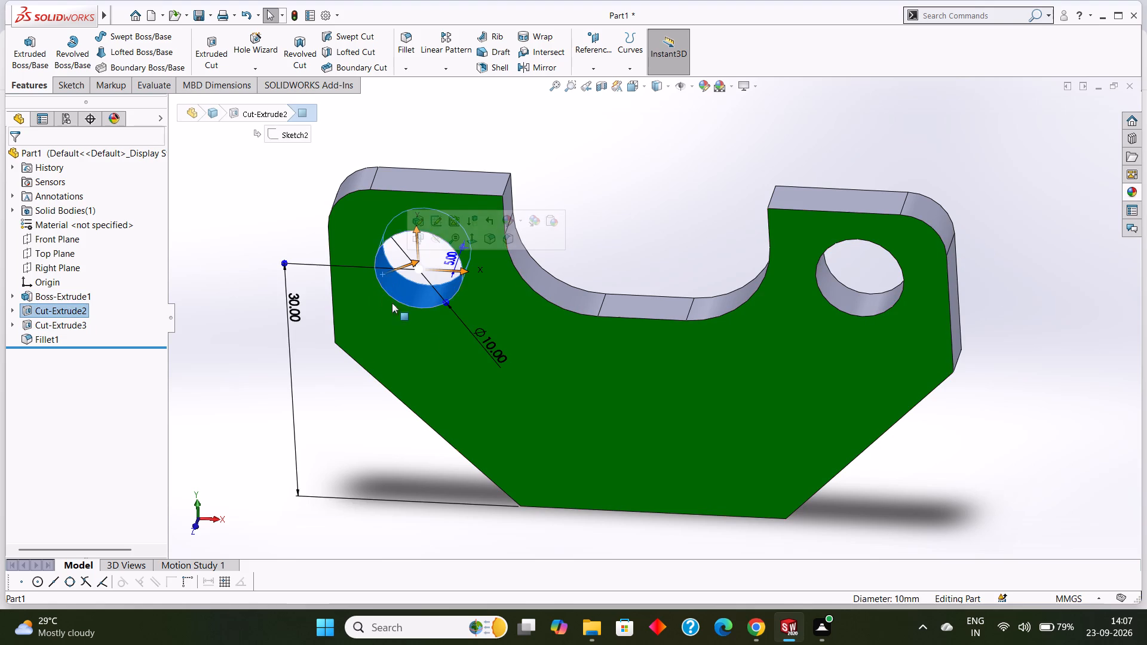
ctrl+click(839, 290)
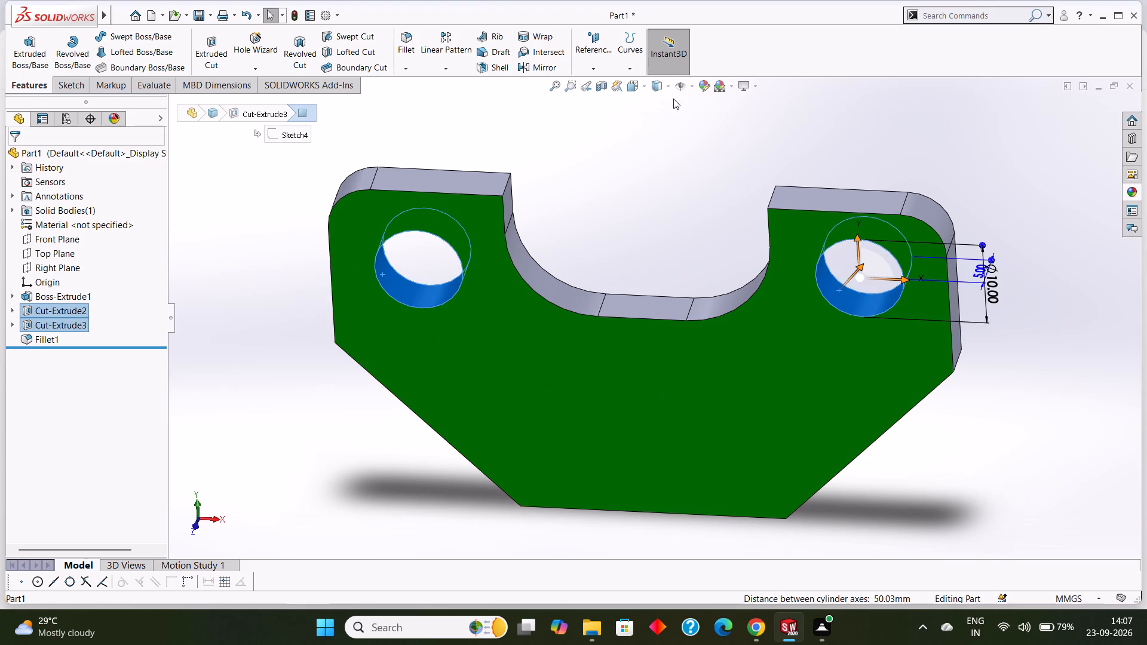
click(704, 87)
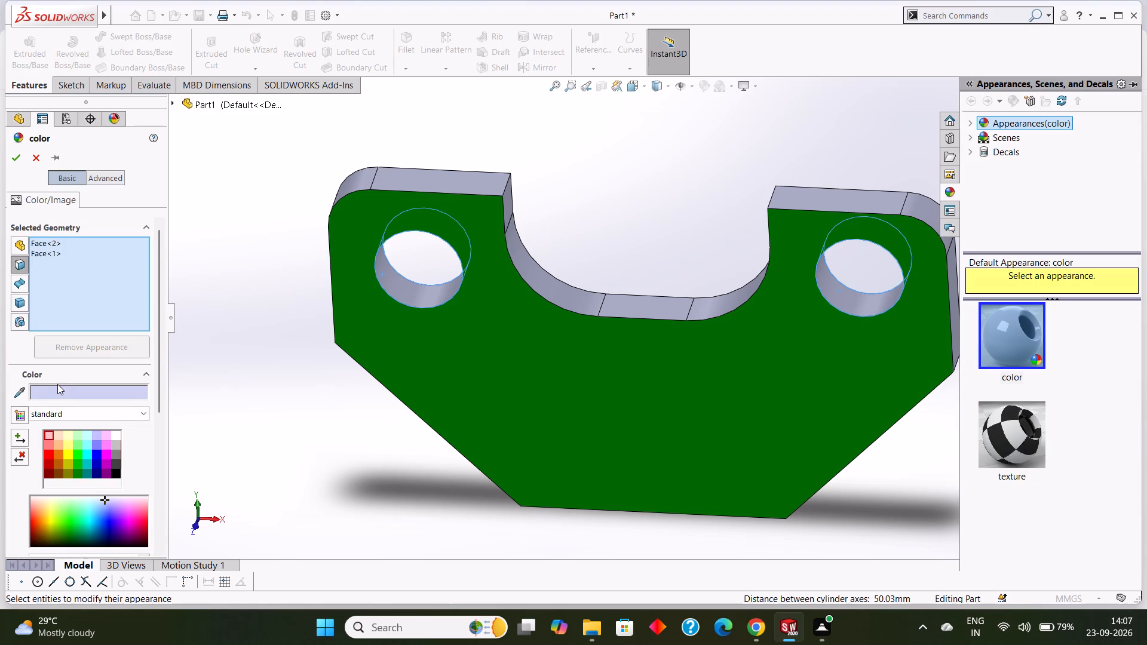
click(60, 387)
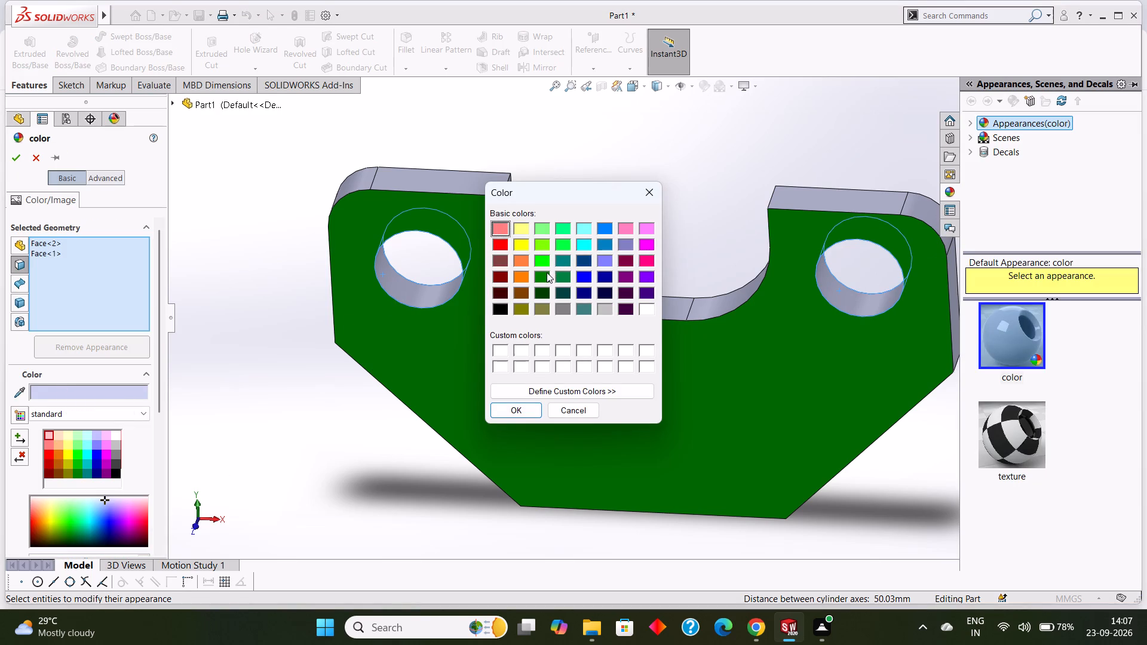
click(519, 244)
click(527, 407)
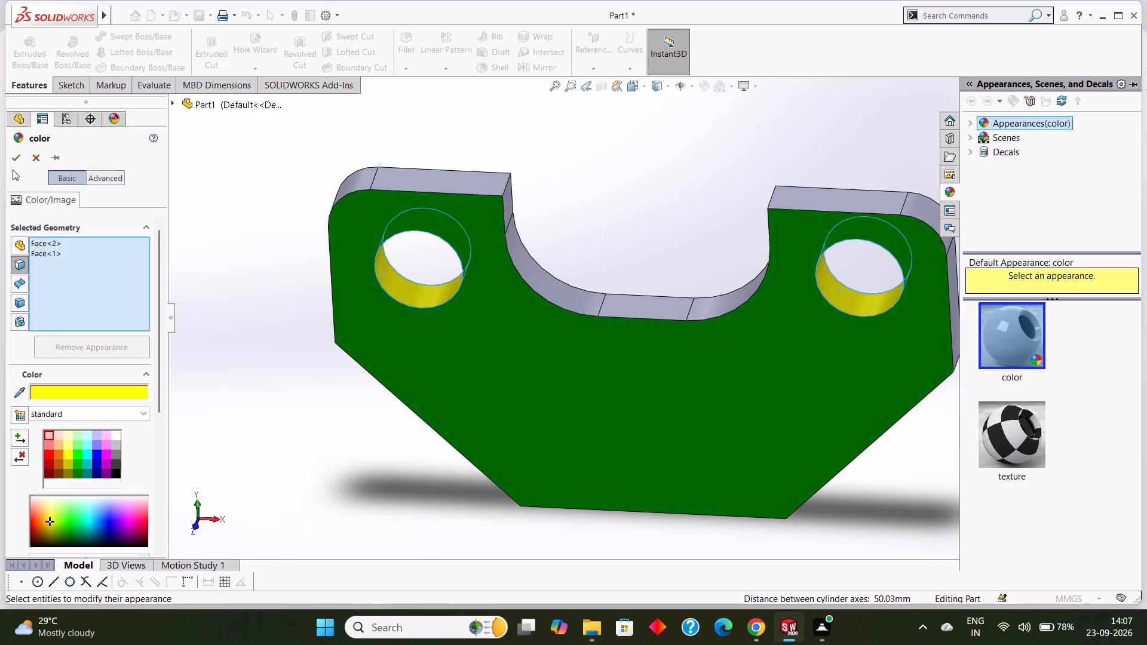
click(13, 165)
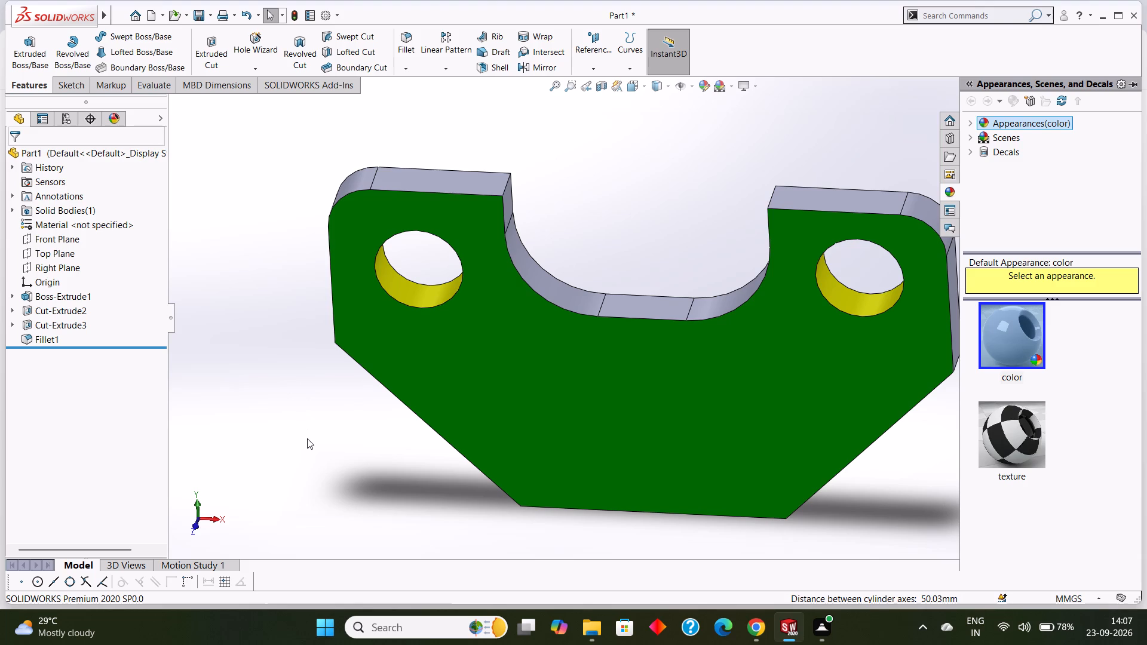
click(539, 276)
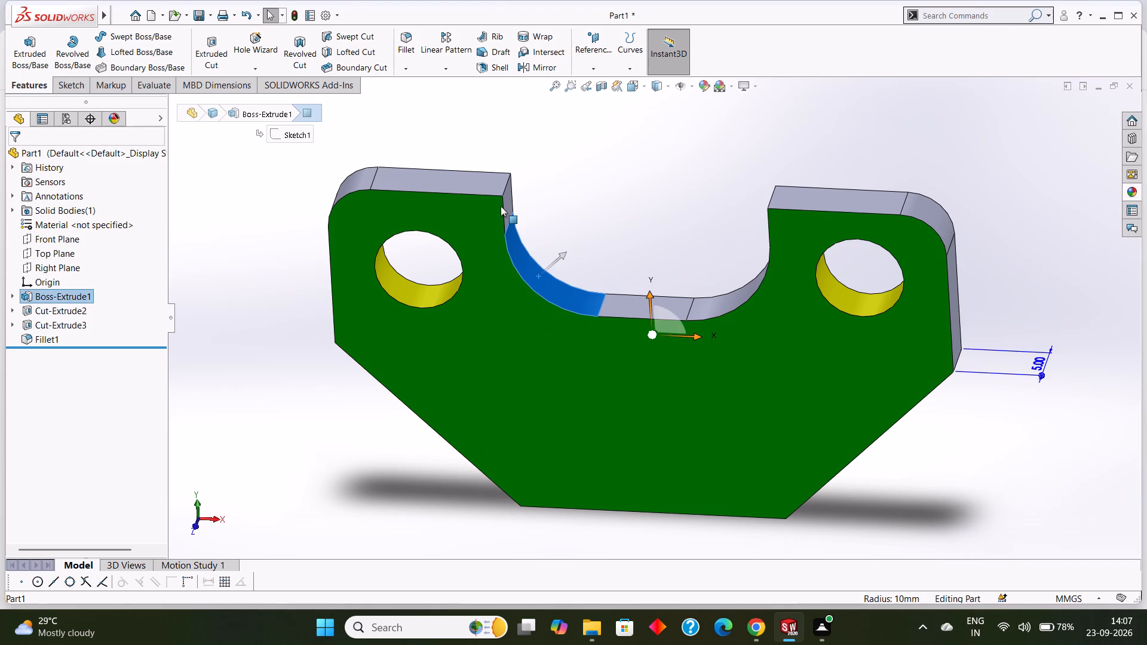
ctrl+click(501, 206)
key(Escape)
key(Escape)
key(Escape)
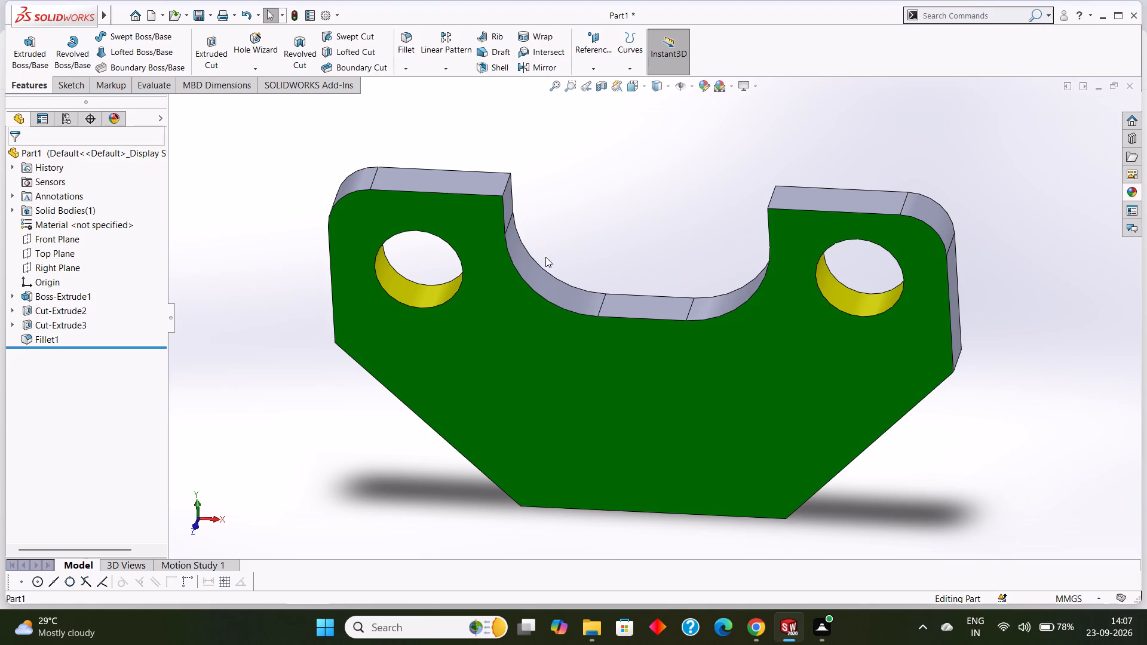
Apply a magenta colour appearance to the two curved faces and the two straight inner arm faces of the U-shaped cutout.
click(541, 271)
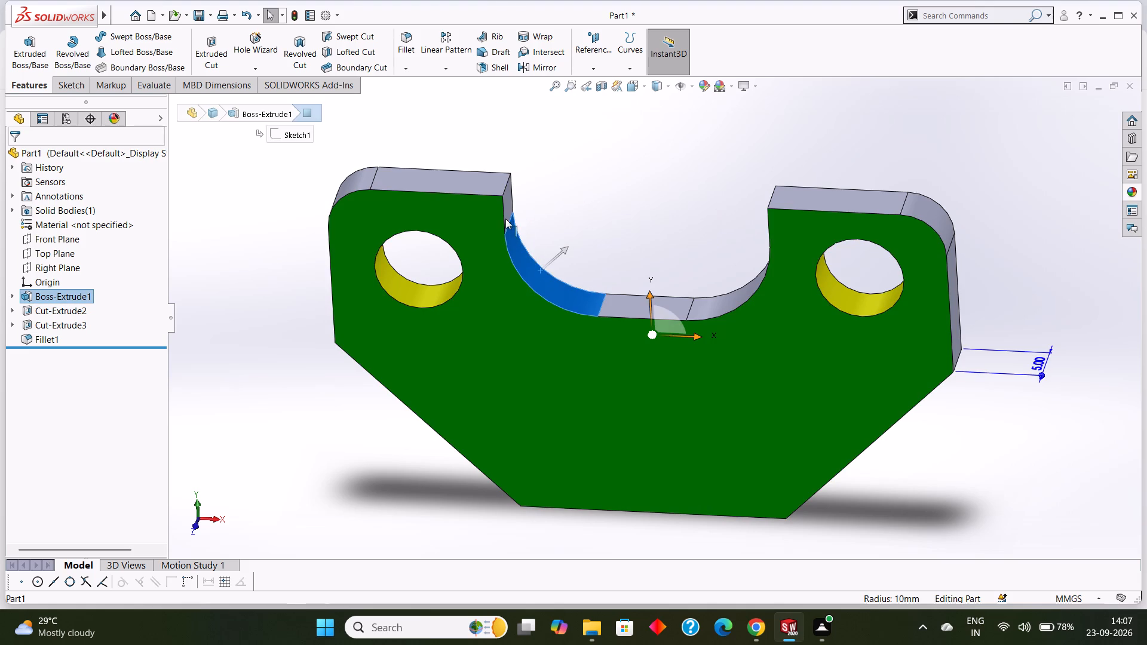
ctrl+click(505, 198)
middle_drag(609, 193, 621, 193)
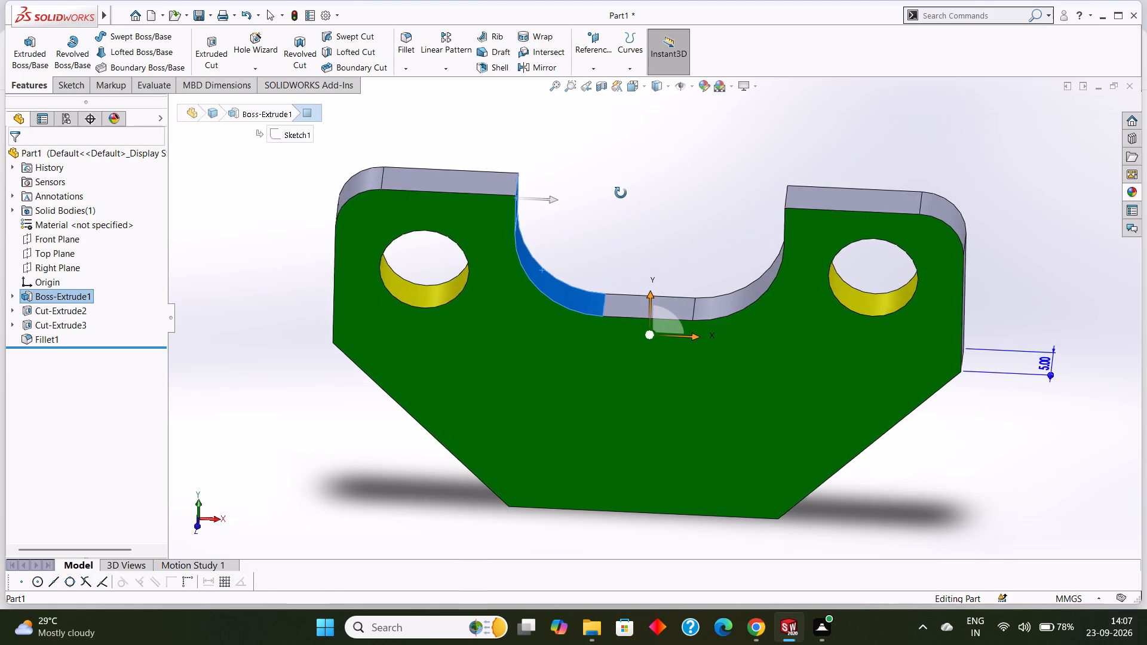
middle_drag(621, 193, 674, 216)
click(755, 282)
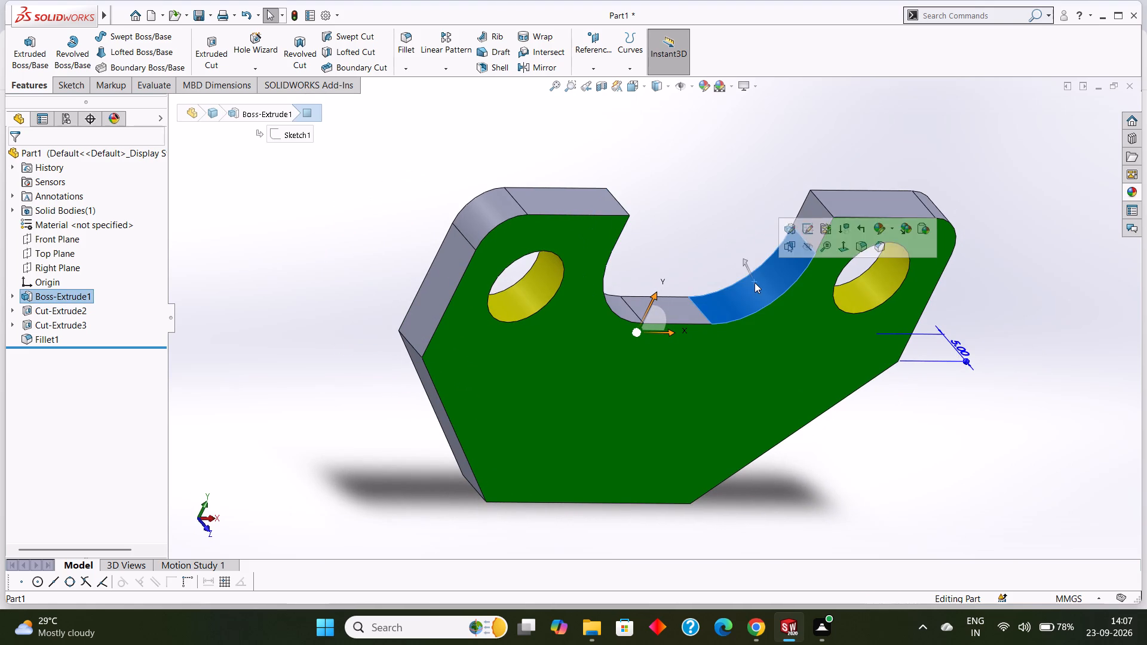
ctrl+click(808, 226)
middle_drag(735, 193, 636, 198)
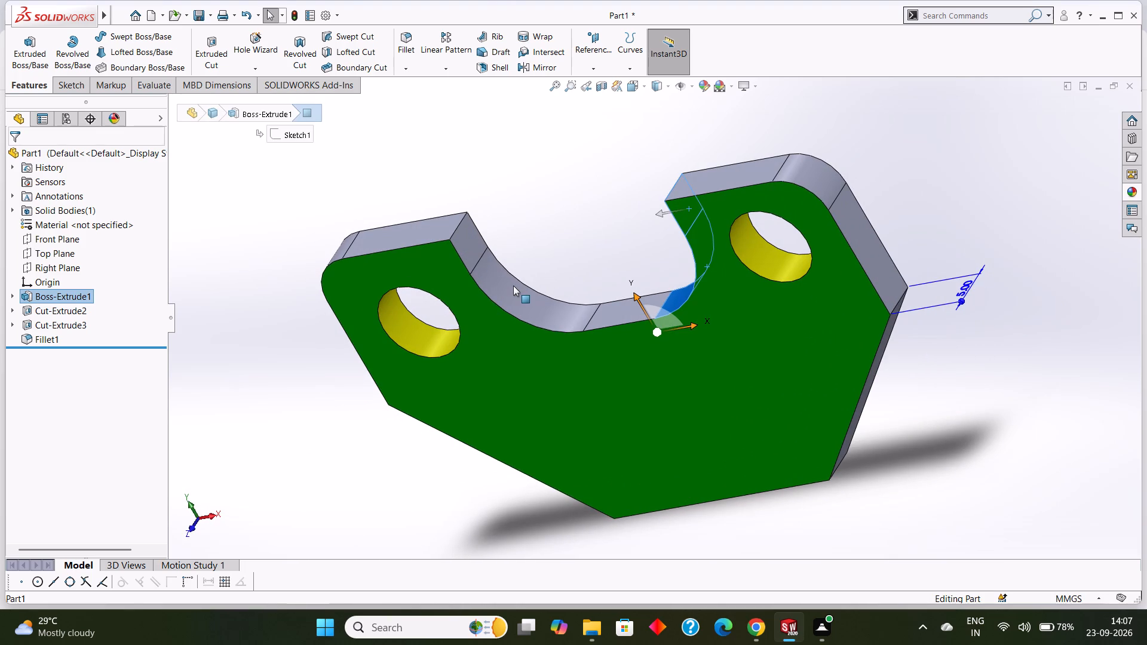
ctrl+click(513, 285)
ctrl+click(466, 228)
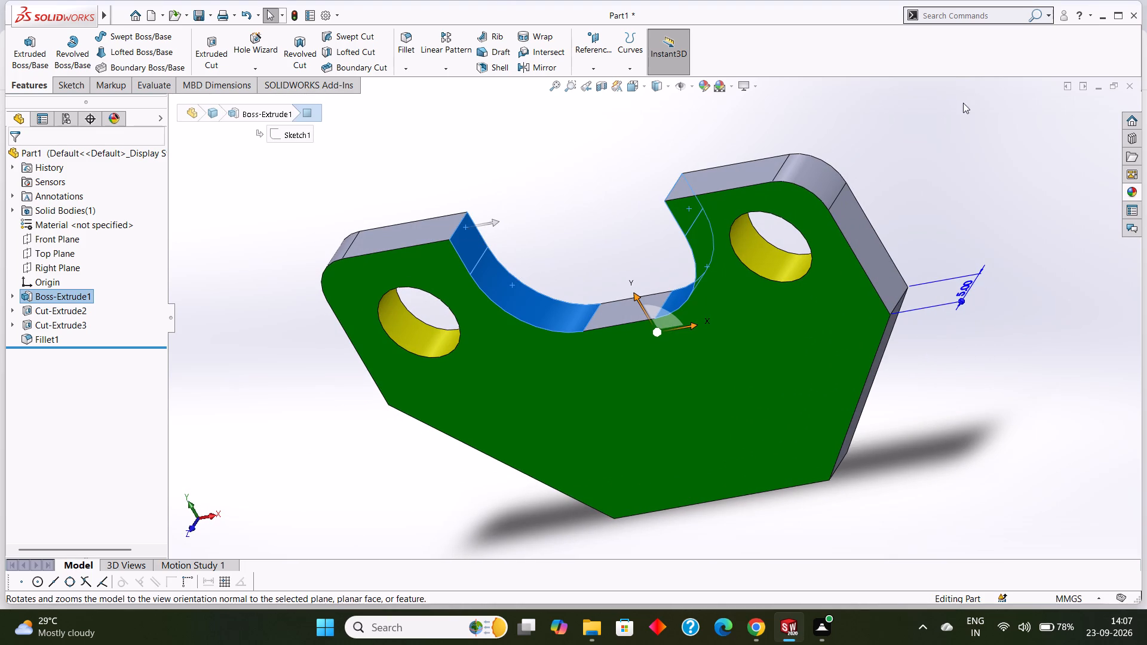
click(705, 87)
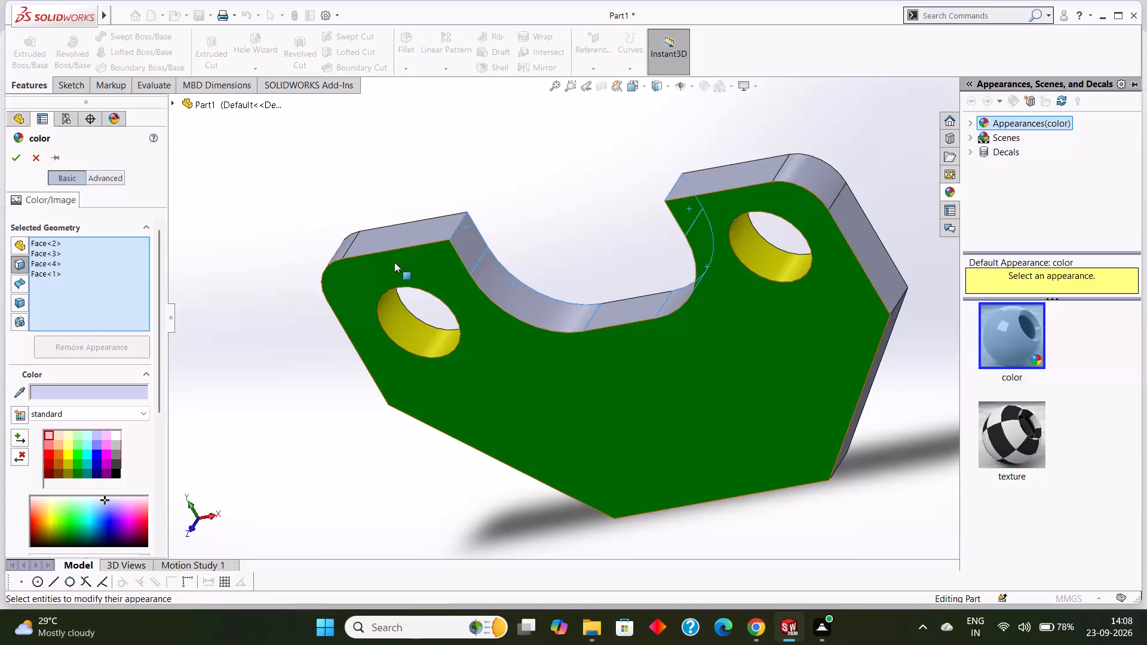
click(88, 392)
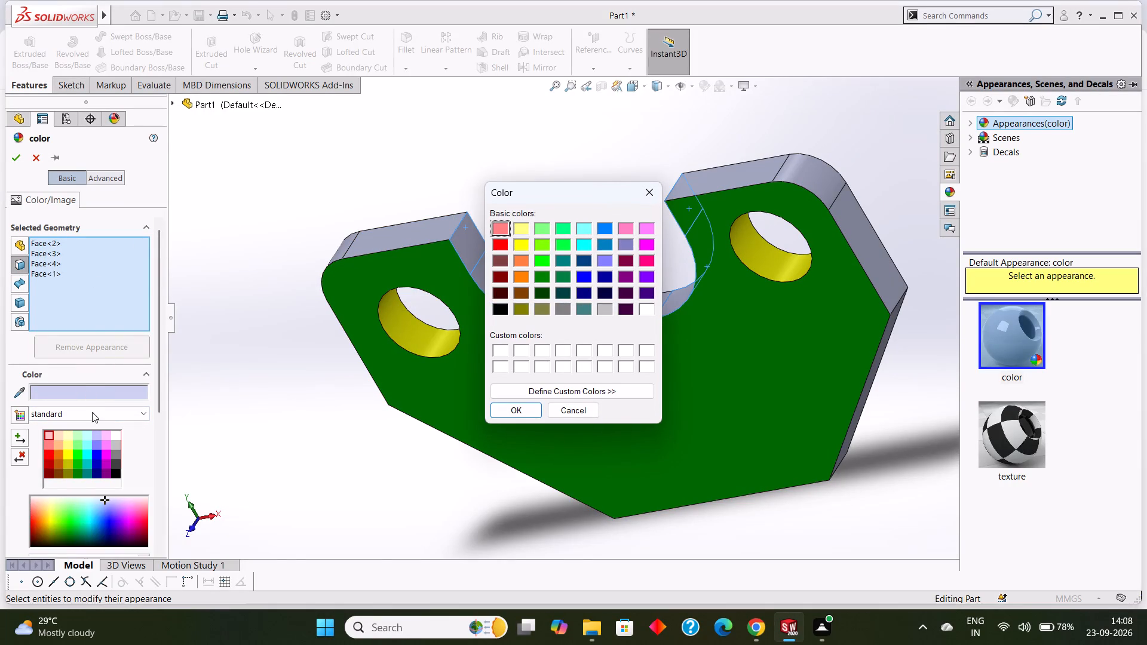
click(646, 248)
click(528, 408)
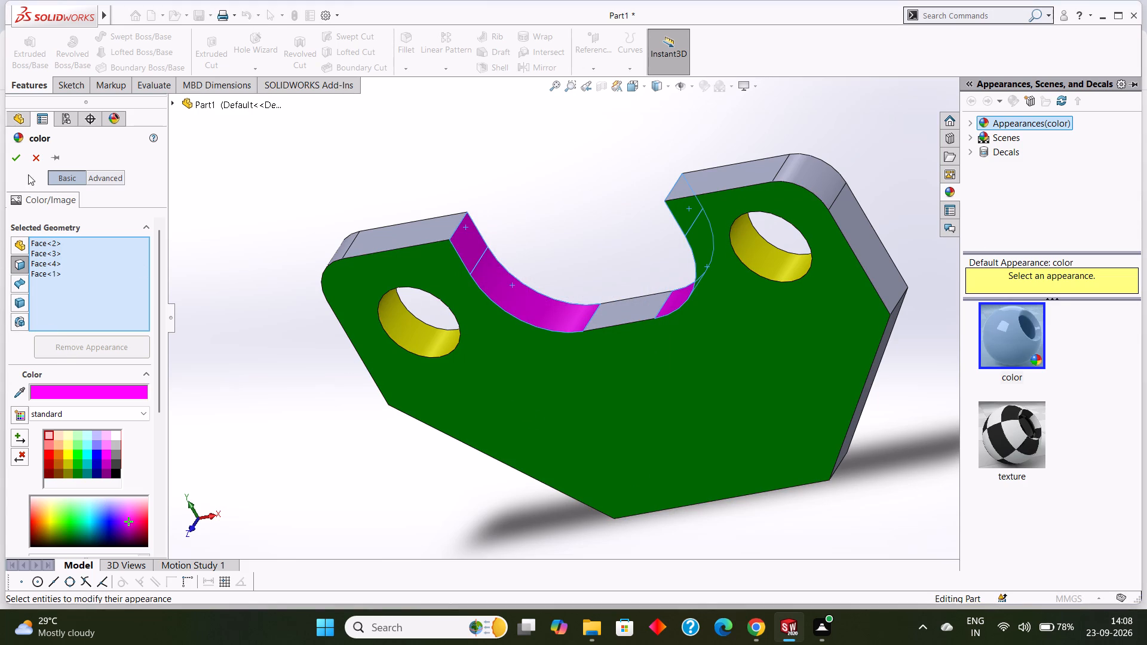
click(14, 149)
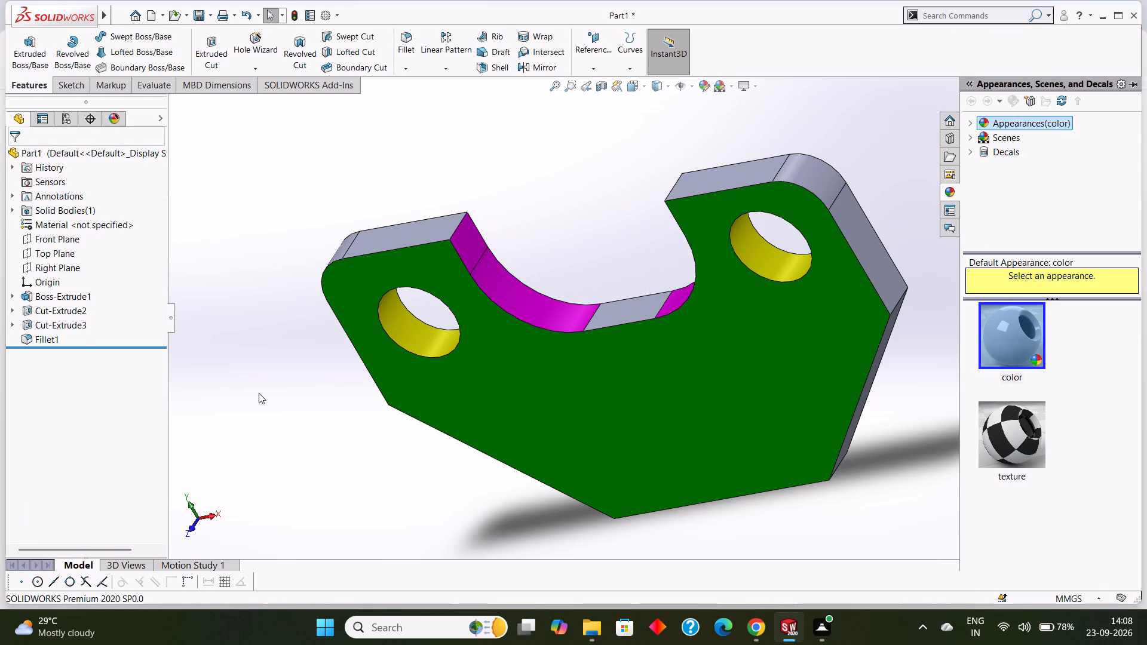
Apply a bright blue colour appearance to the flat top faces of both arms.
middle_drag(260, 394, 303, 437)
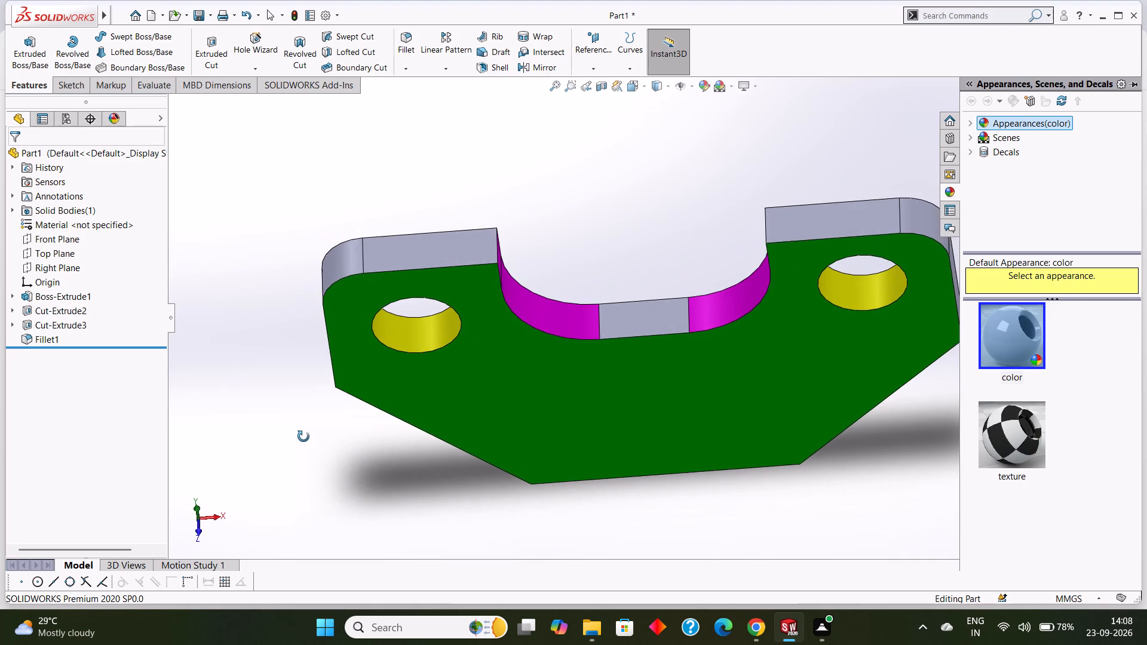
middle_drag(303, 437, 321, 435)
click(456, 247)
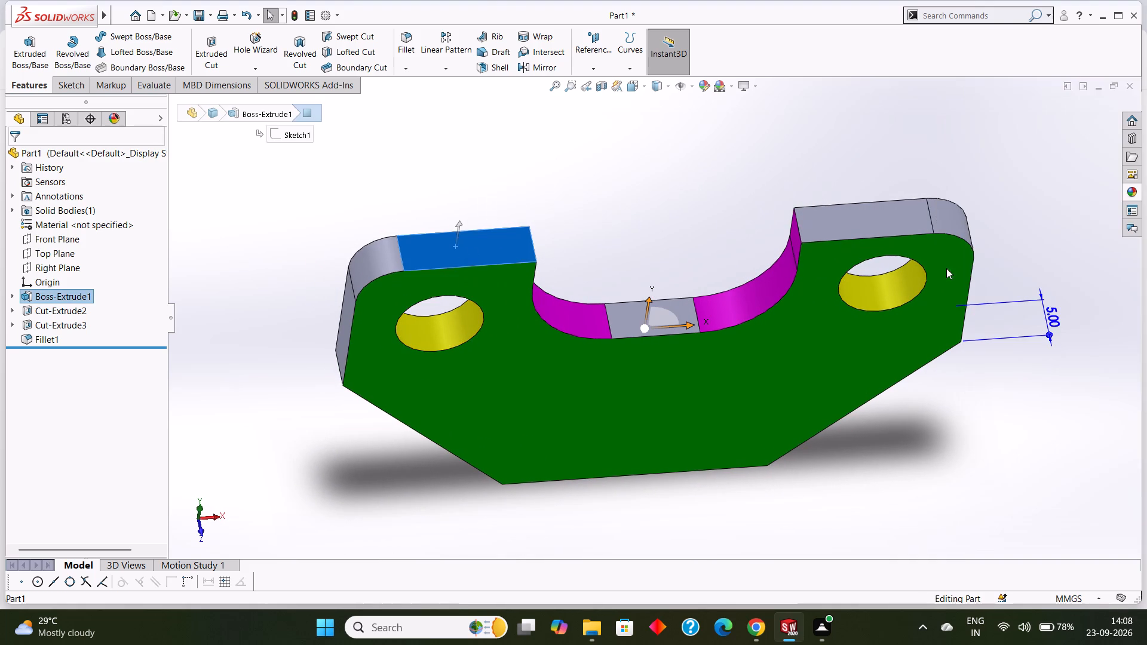
ctrl+click(903, 224)
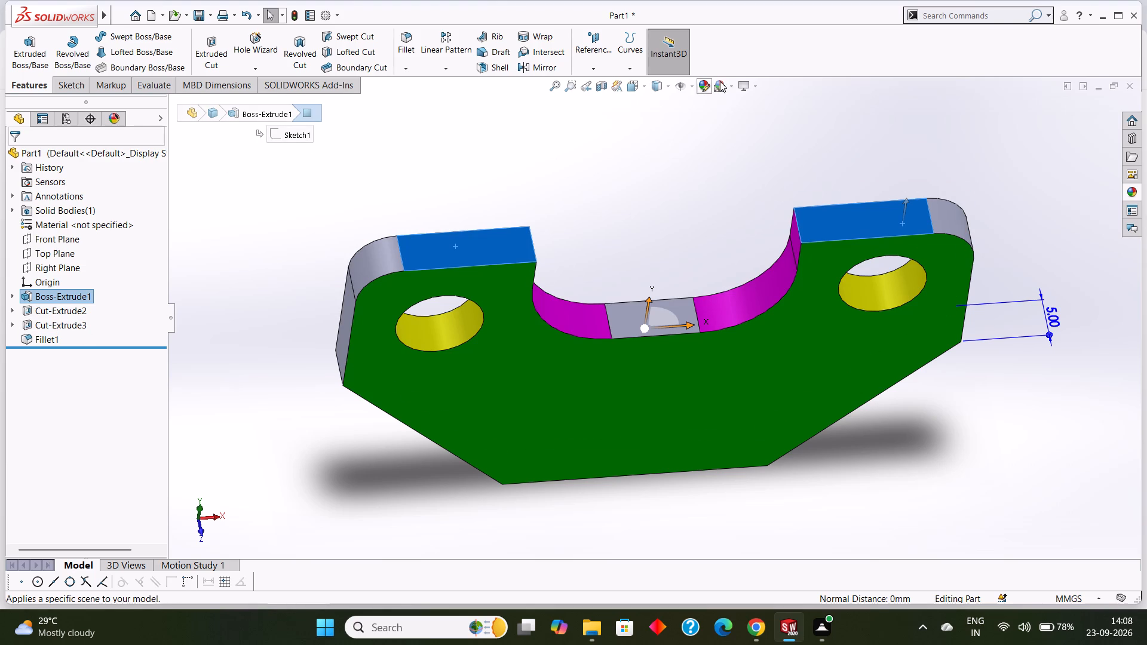
click(705, 86)
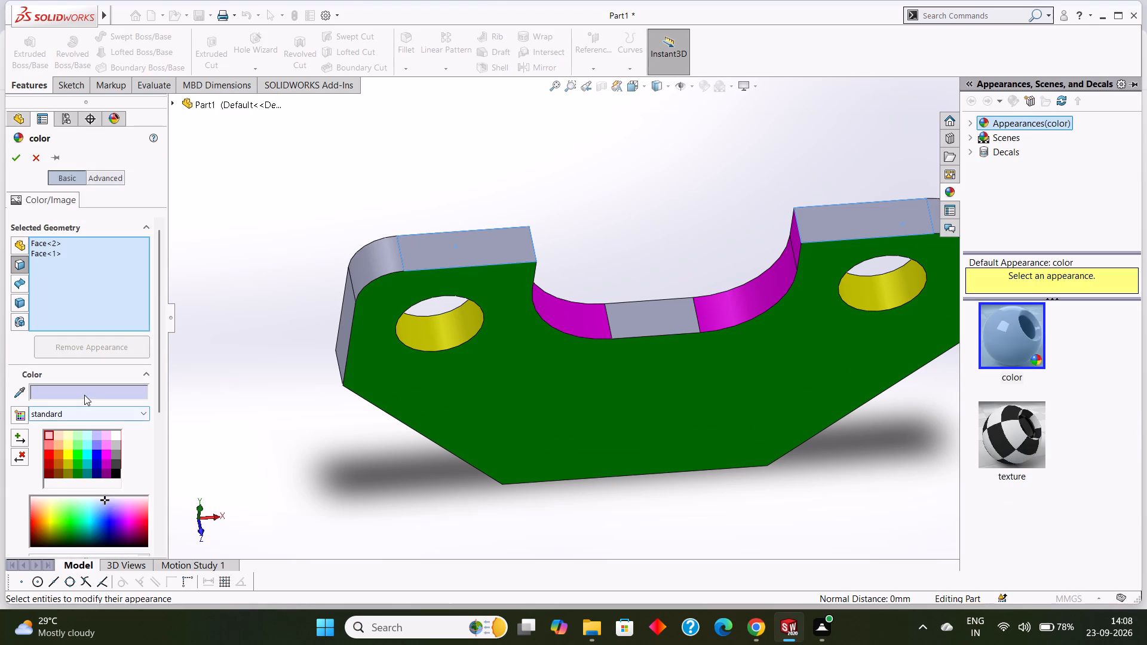
click(84, 394)
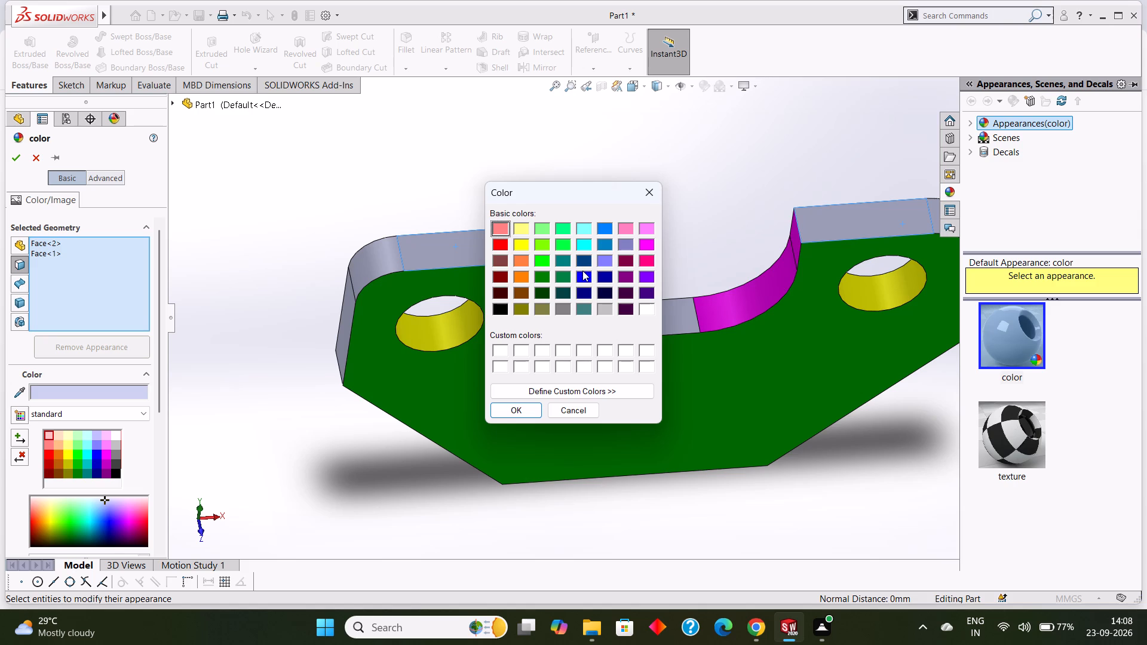
click(603, 230)
click(515, 403)
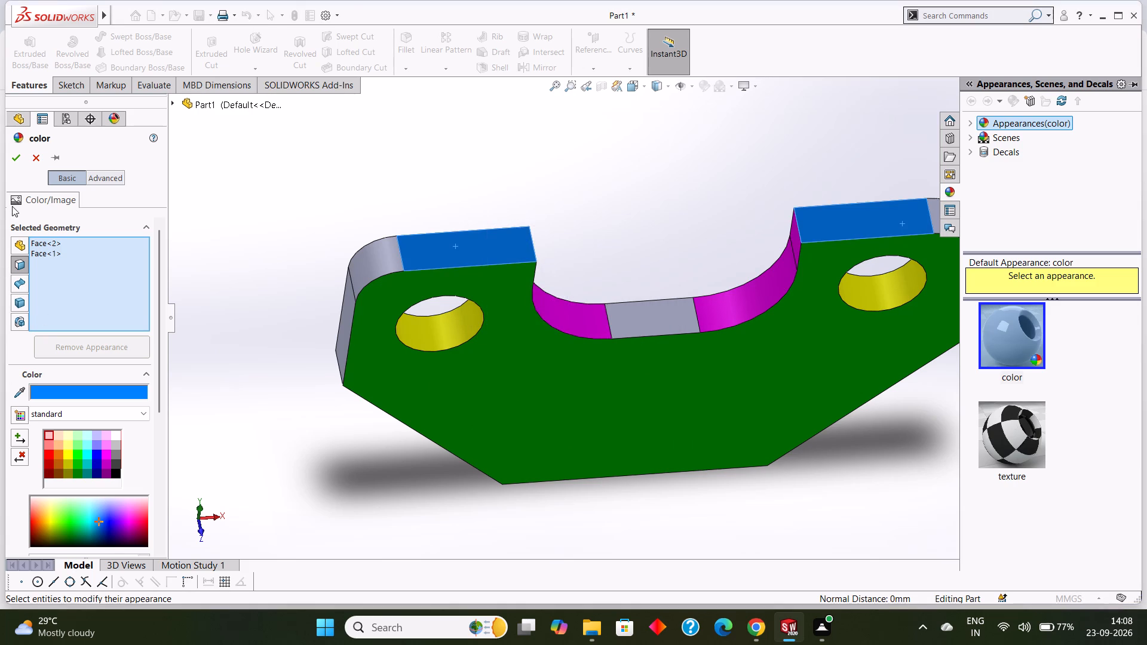
click(22, 155)
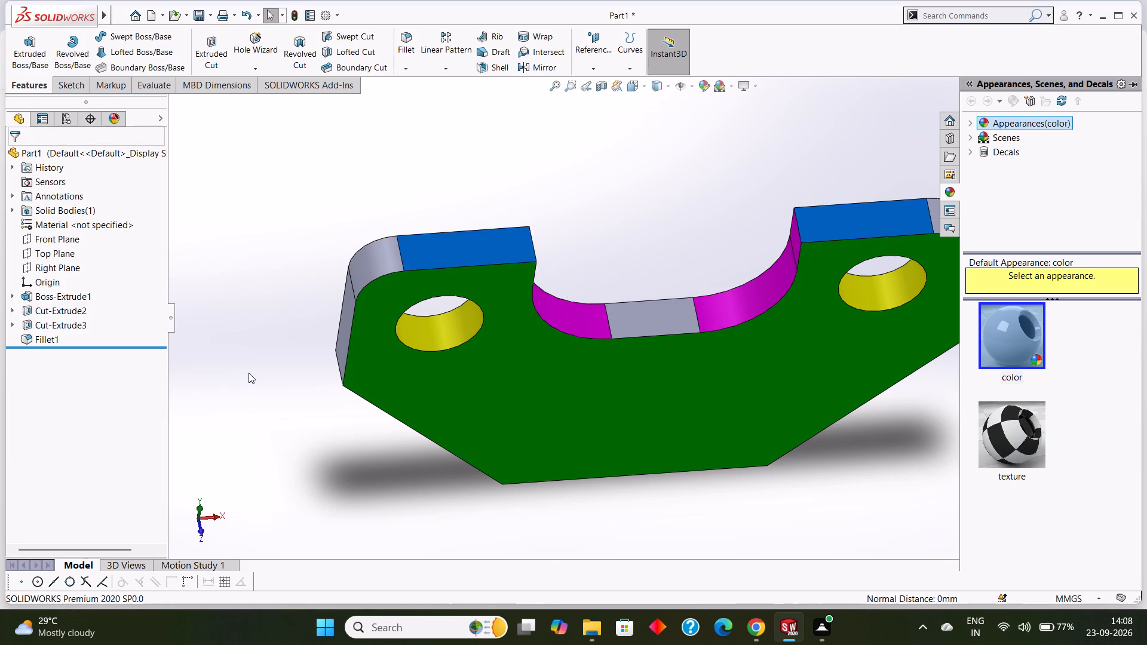
Apply a custom pale beige colour (red 233, green 237, blue 205) to the 5 mm fillet faces on both arms.
click(375, 261)
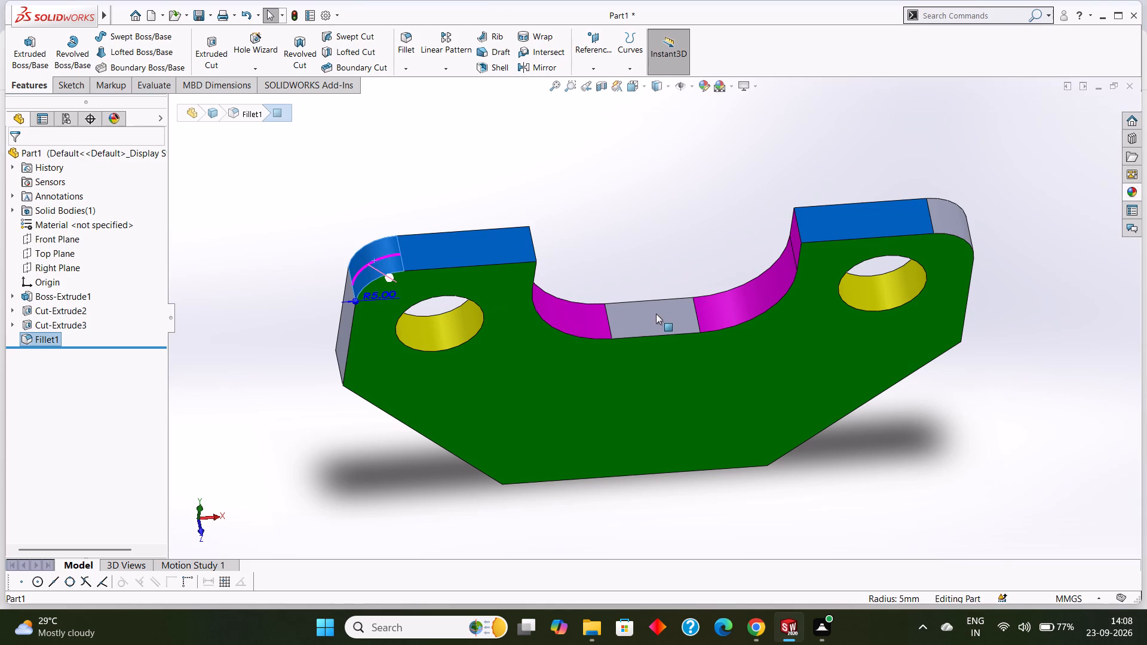
ctrl+click(958, 219)
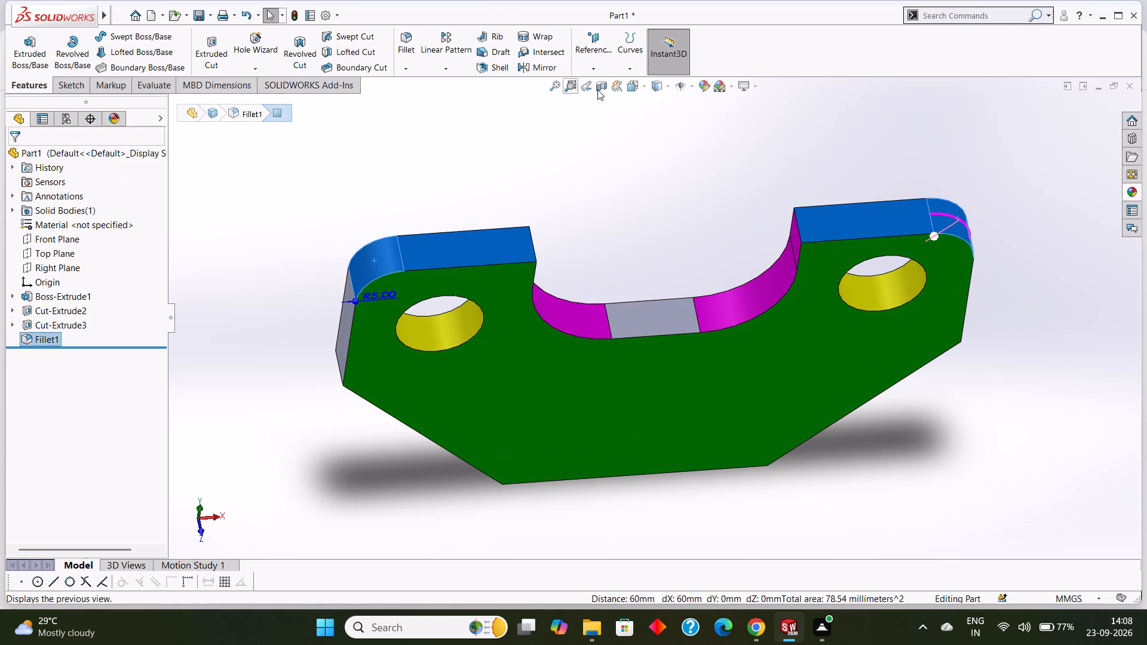
click(702, 87)
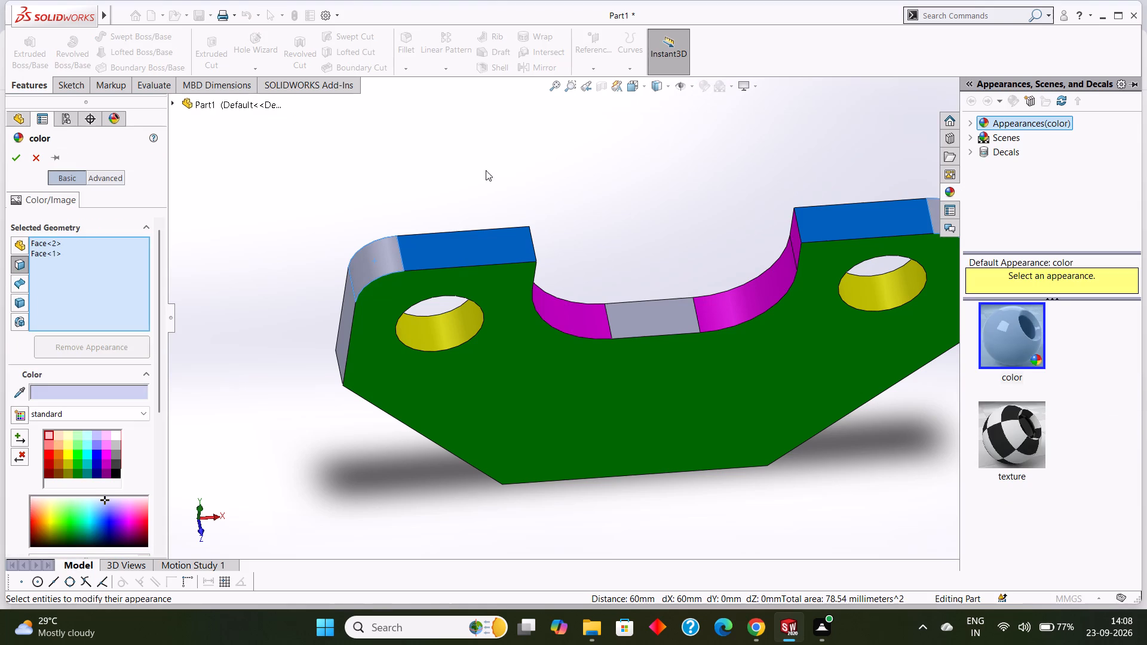
click(85, 388)
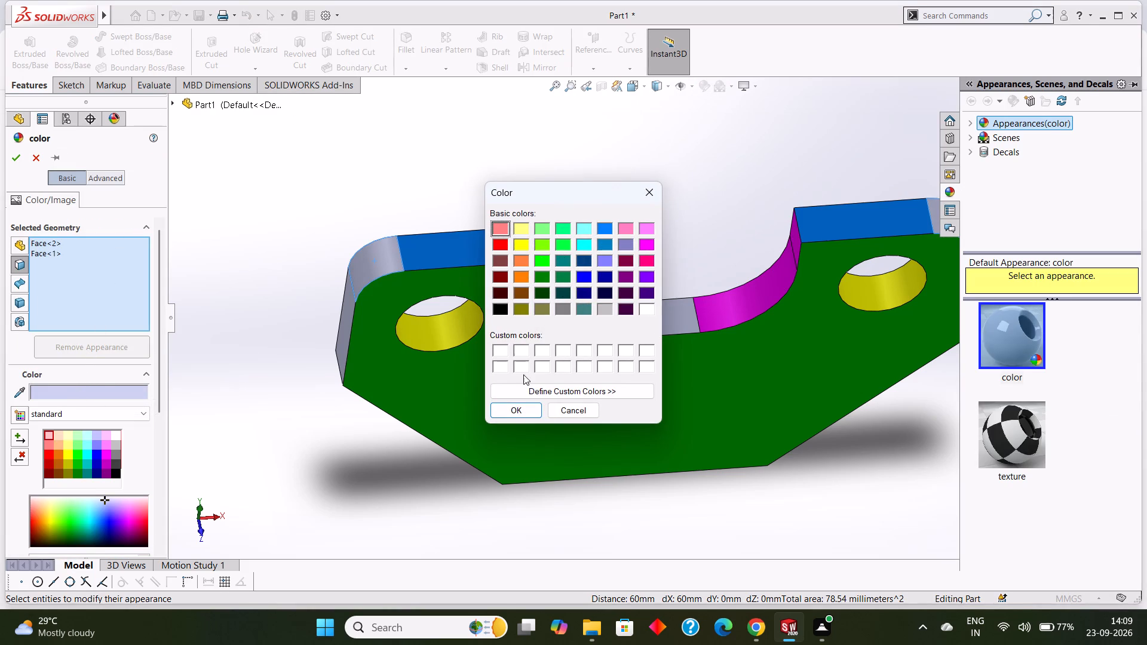
click(536, 388)
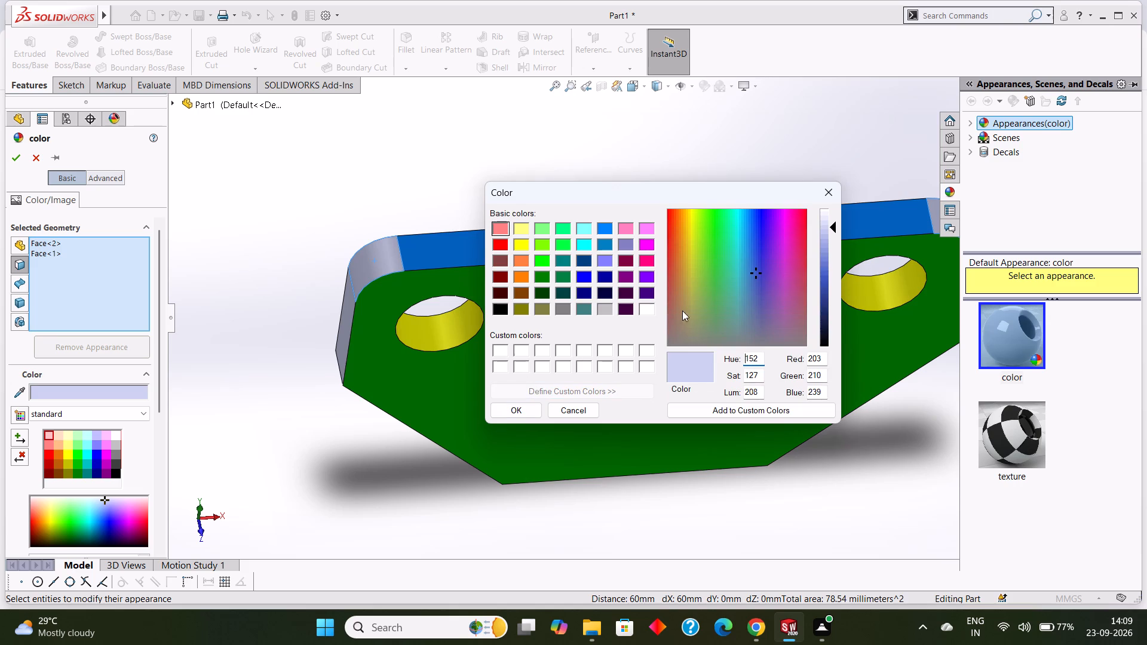
click(691, 238)
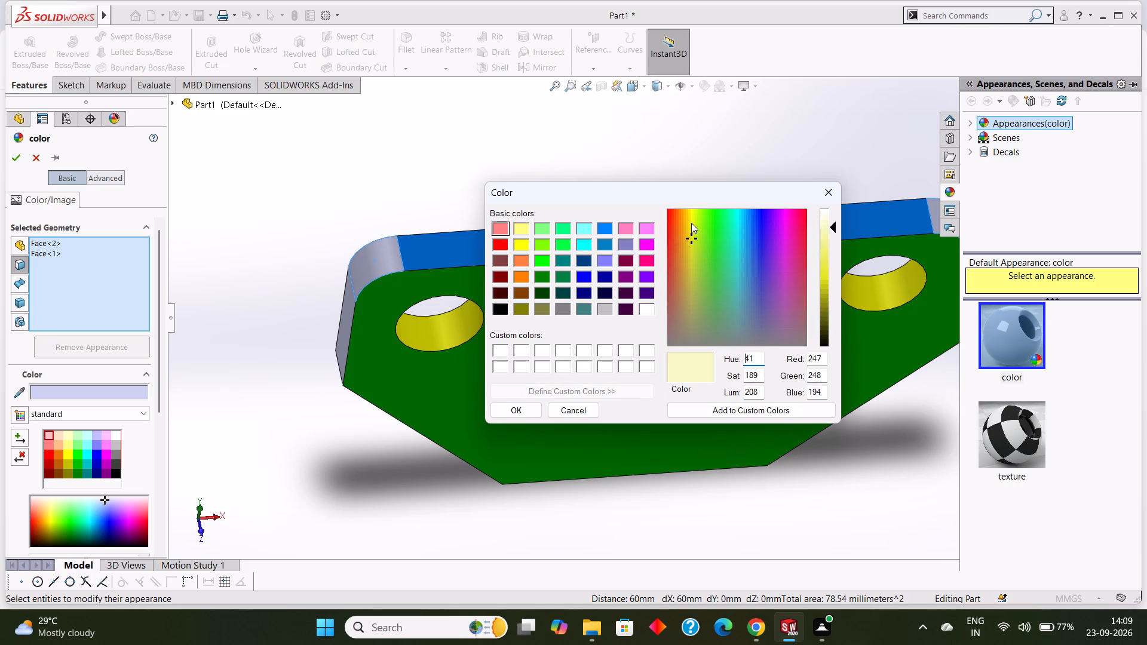
click(685, 226)
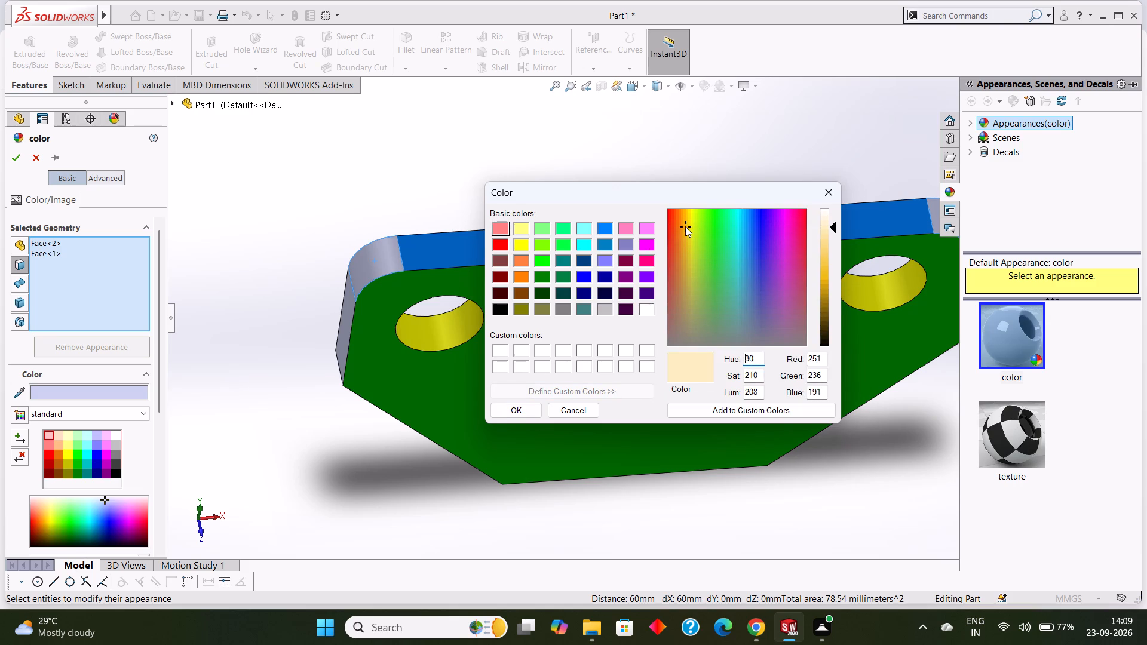
click(683, 249)
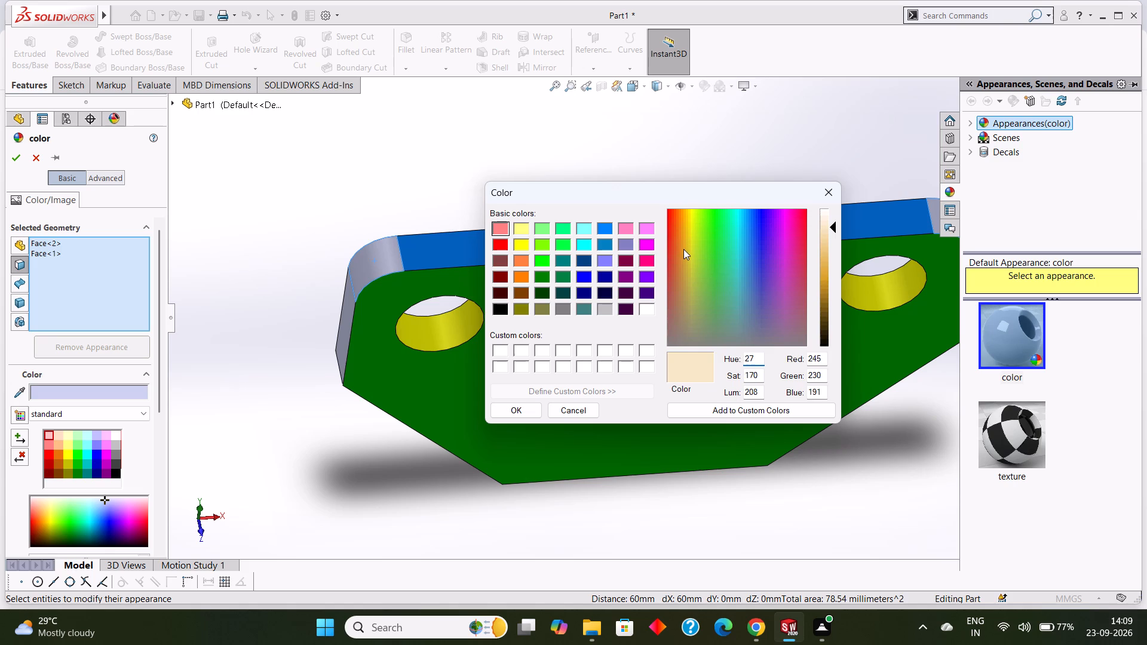
click(683, 262)
click(676, 227)
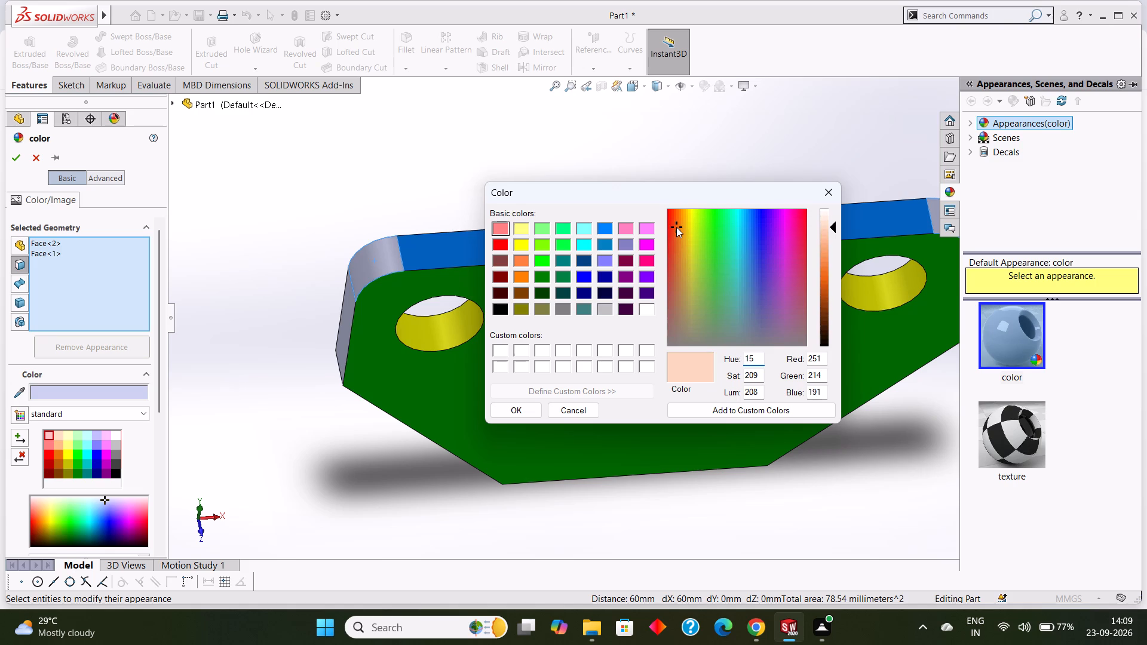
click(674, 219)
click(692, 219)
click(700, 219)
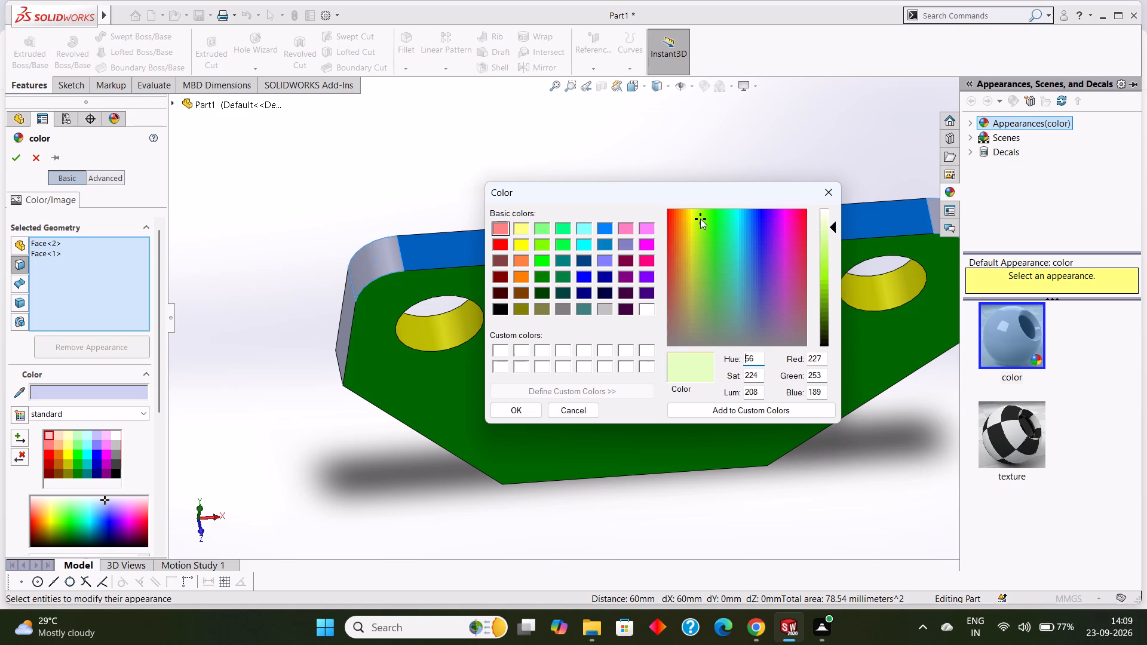
click(716, 219)
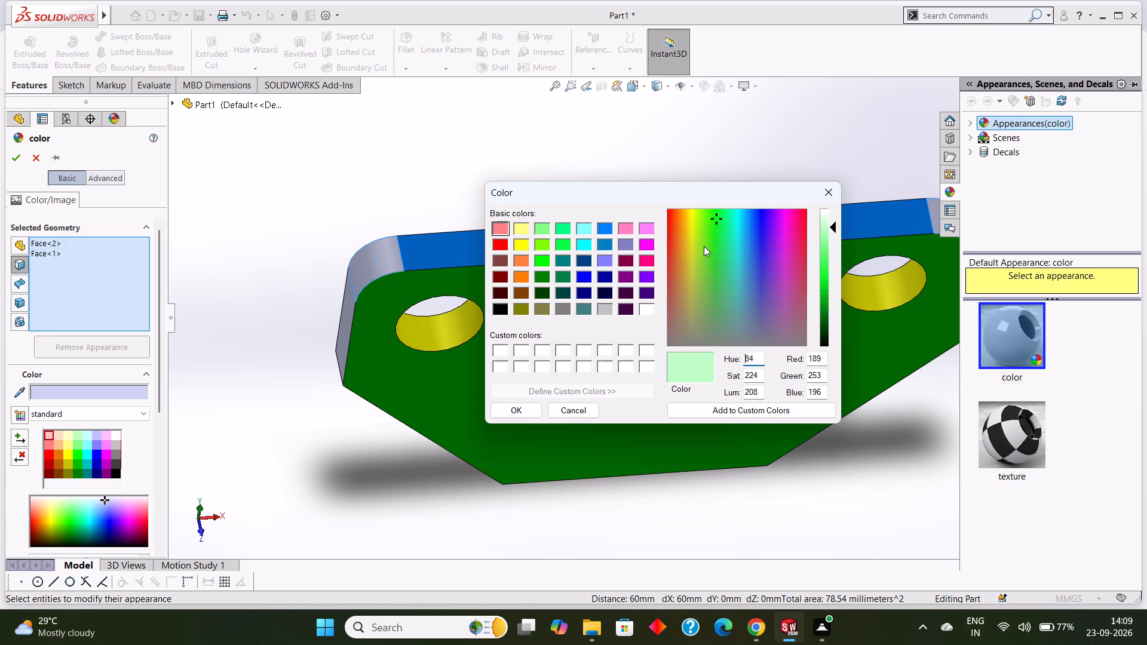
drag(689, 230, 691, 264)
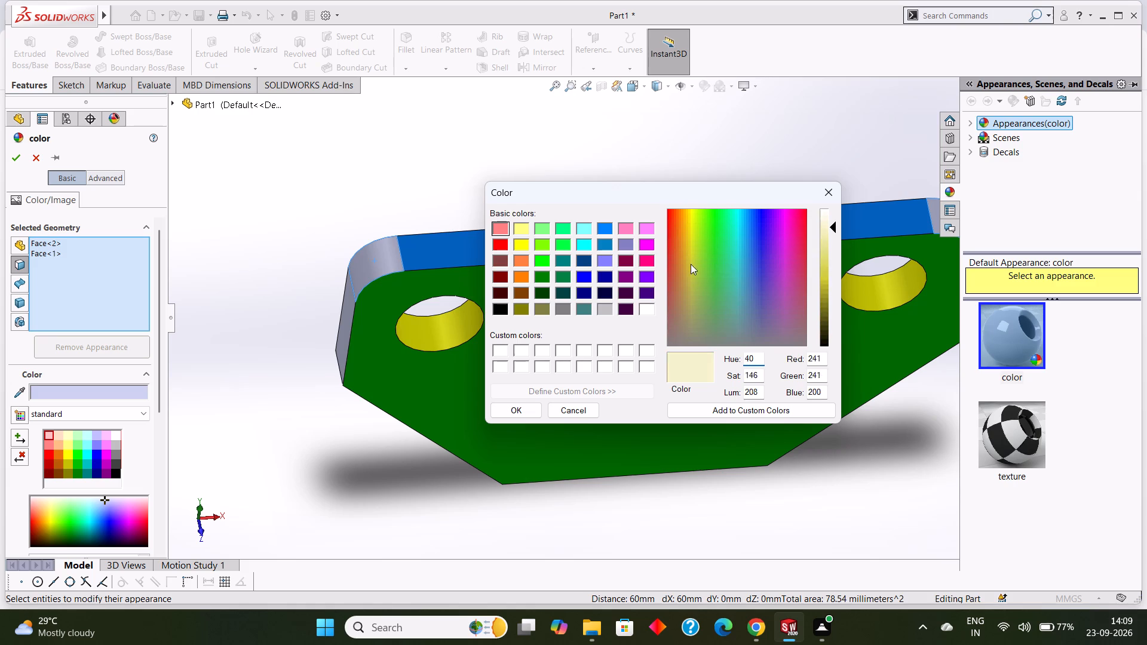
drag(691, 264, 694, 282)
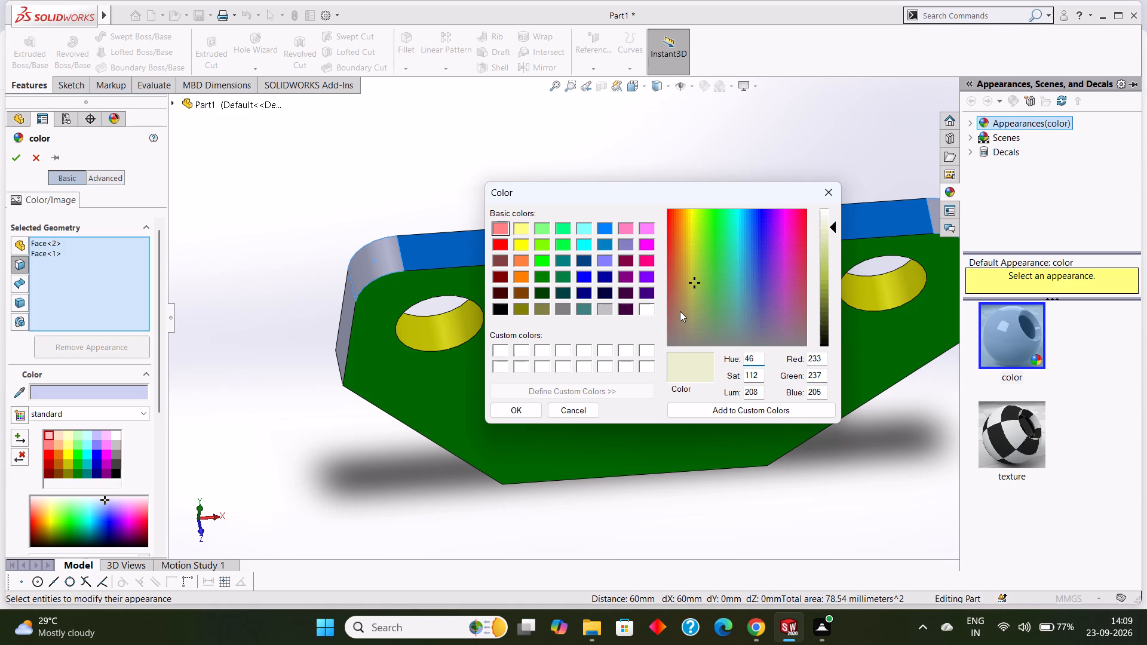
click(517, 406)
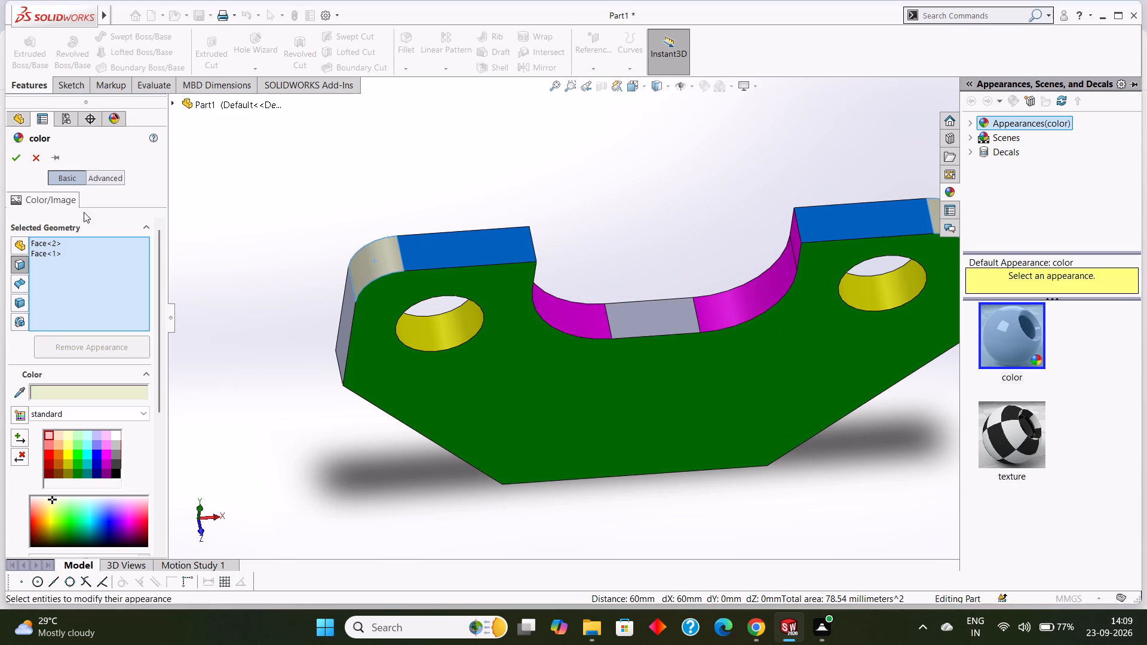
click(11, 156)
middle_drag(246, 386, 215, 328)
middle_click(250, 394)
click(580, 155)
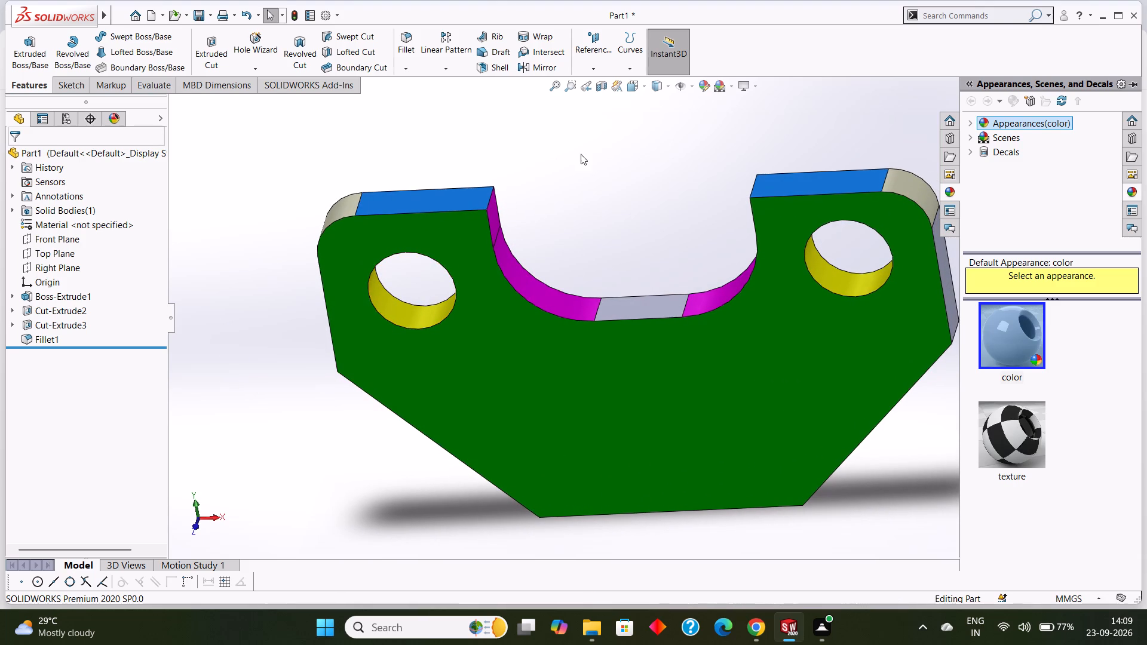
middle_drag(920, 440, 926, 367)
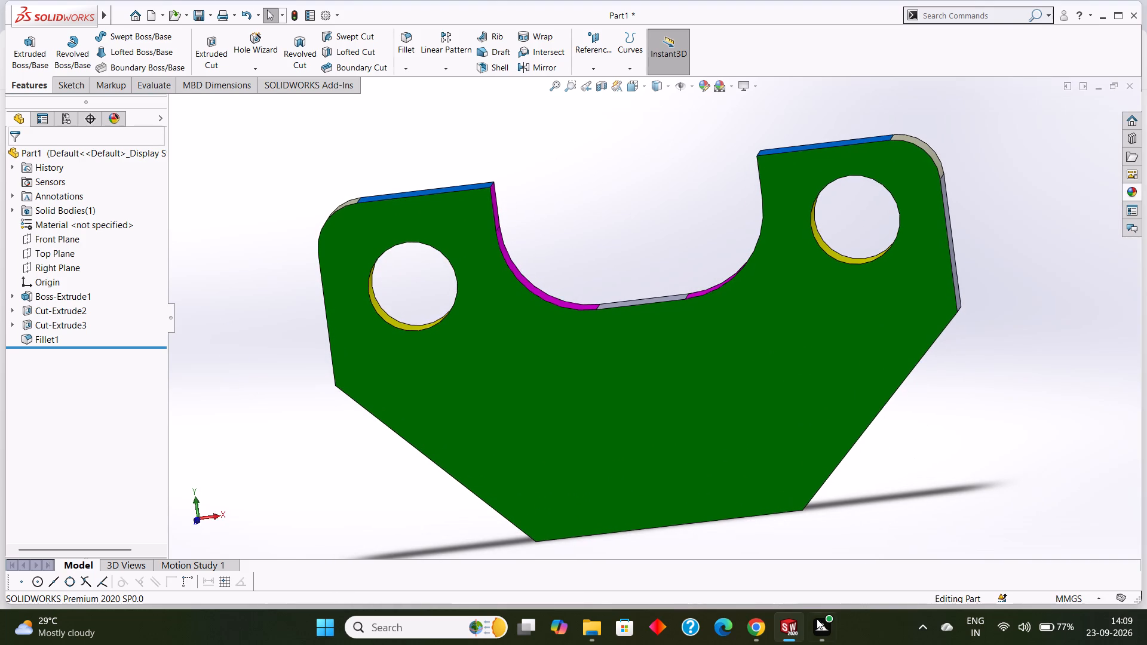
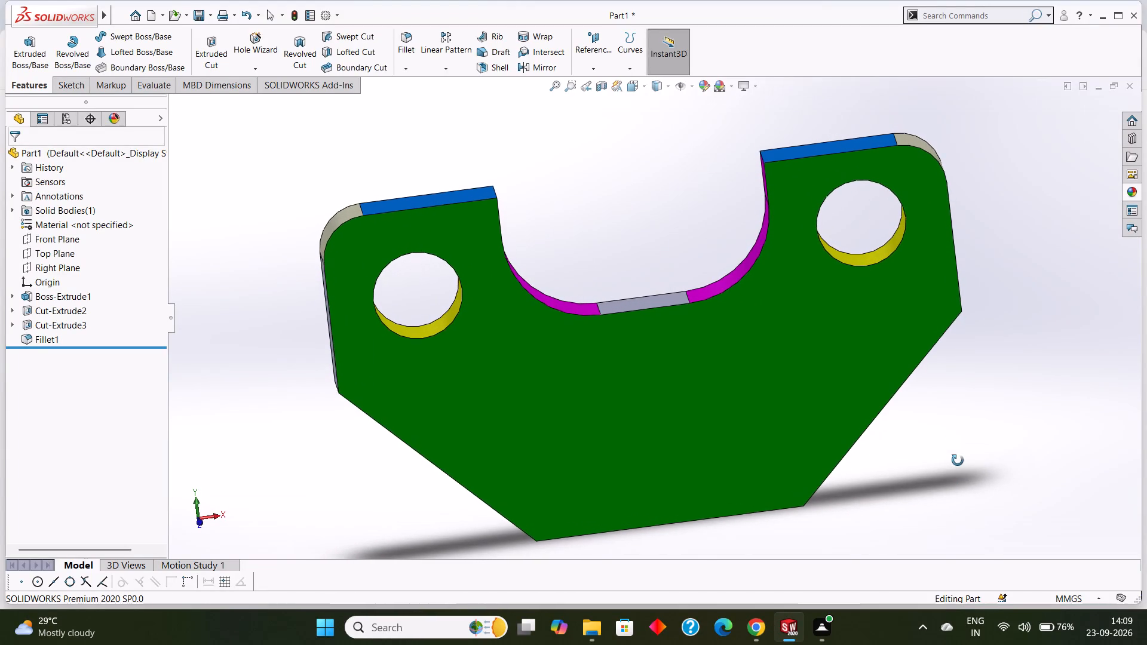
Save the part as a SOLIDWORKS part file named u-bracket in the tryfuji folder on the Desktop.
scroll(950, 454, up, 2)
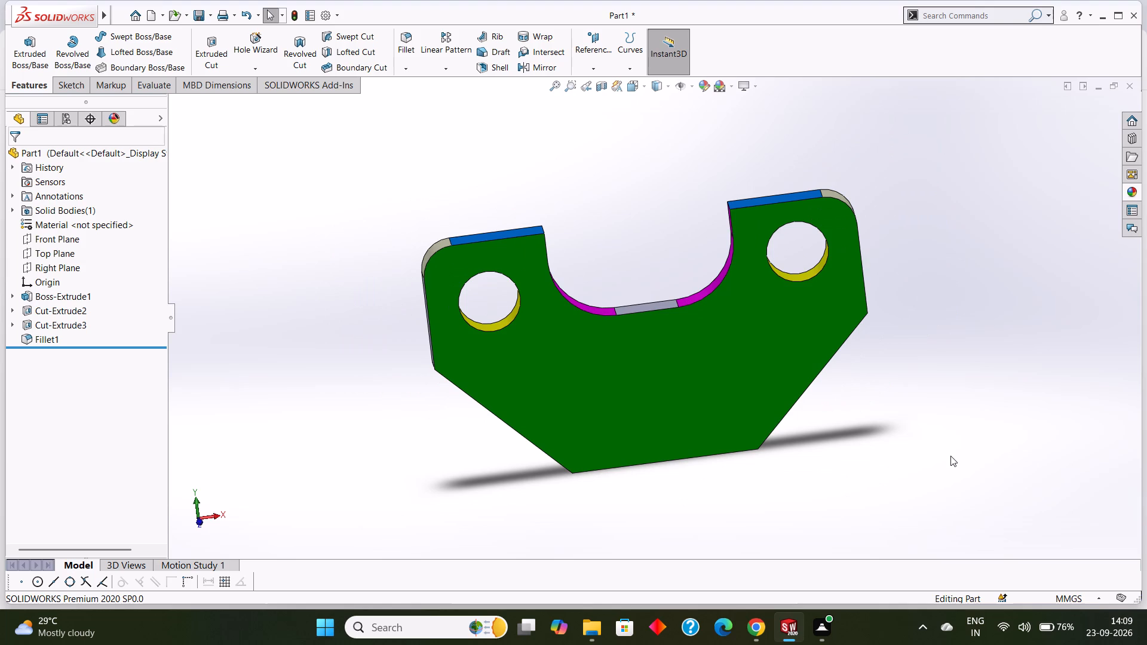
key(ctrl+s)
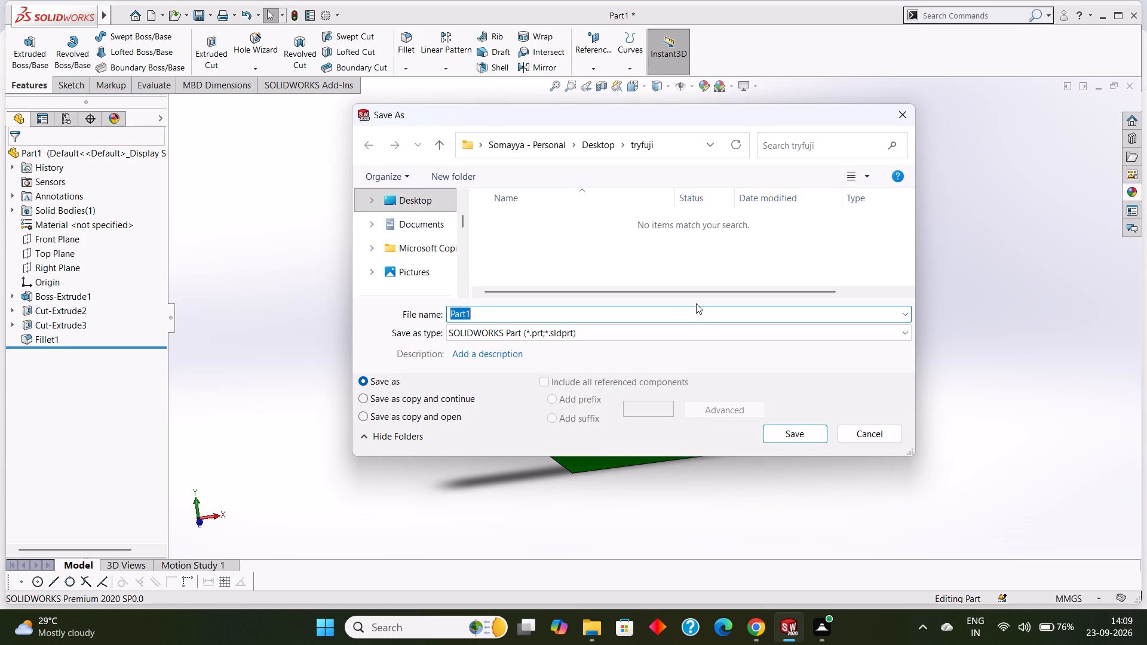
key(BackSpace)
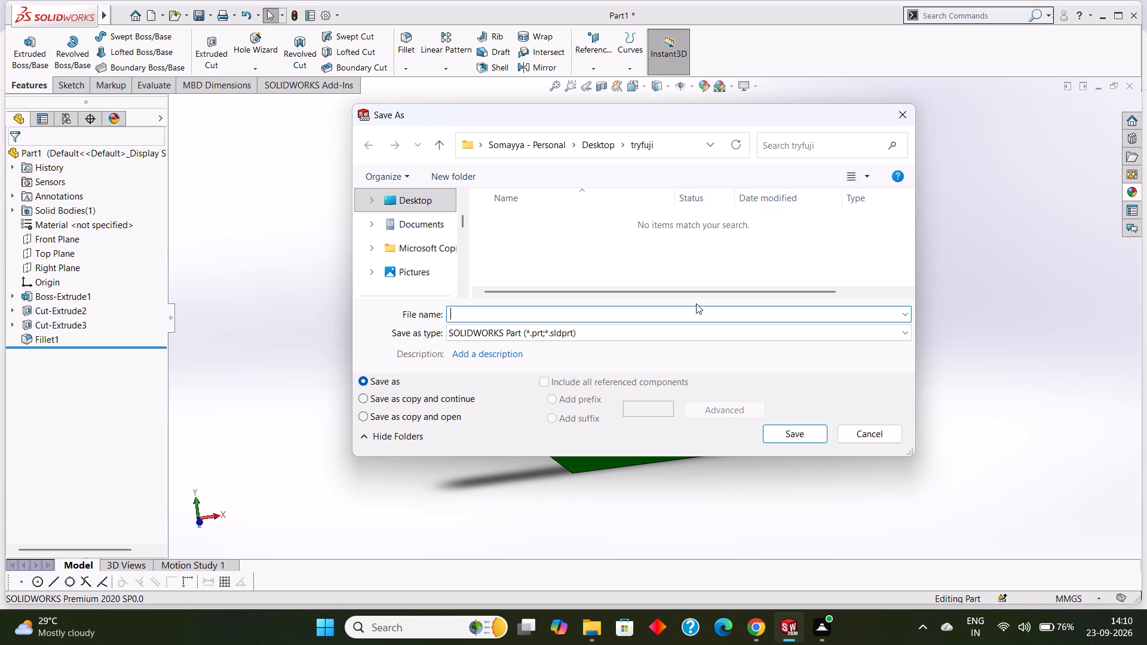
key(u)
key(minus)
text(bracket)
click(787, 434)
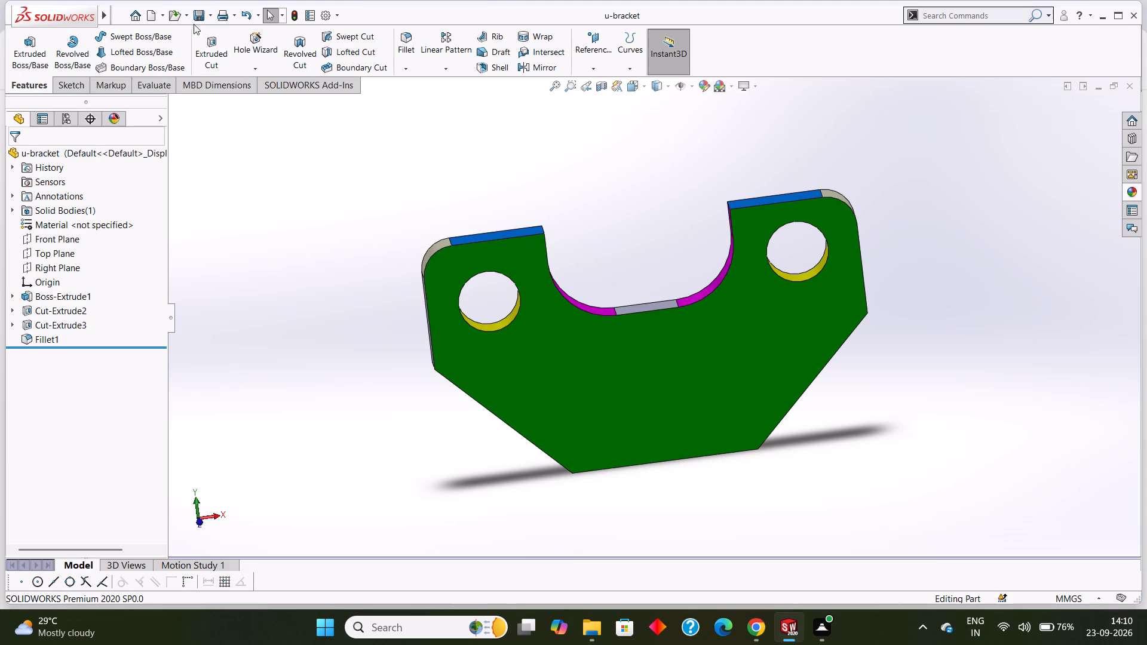
Save a copy of the bracket as an Adobe PDF named u-bracket in the same tryfuji folder.
click(210, 18)
click(225, 45)
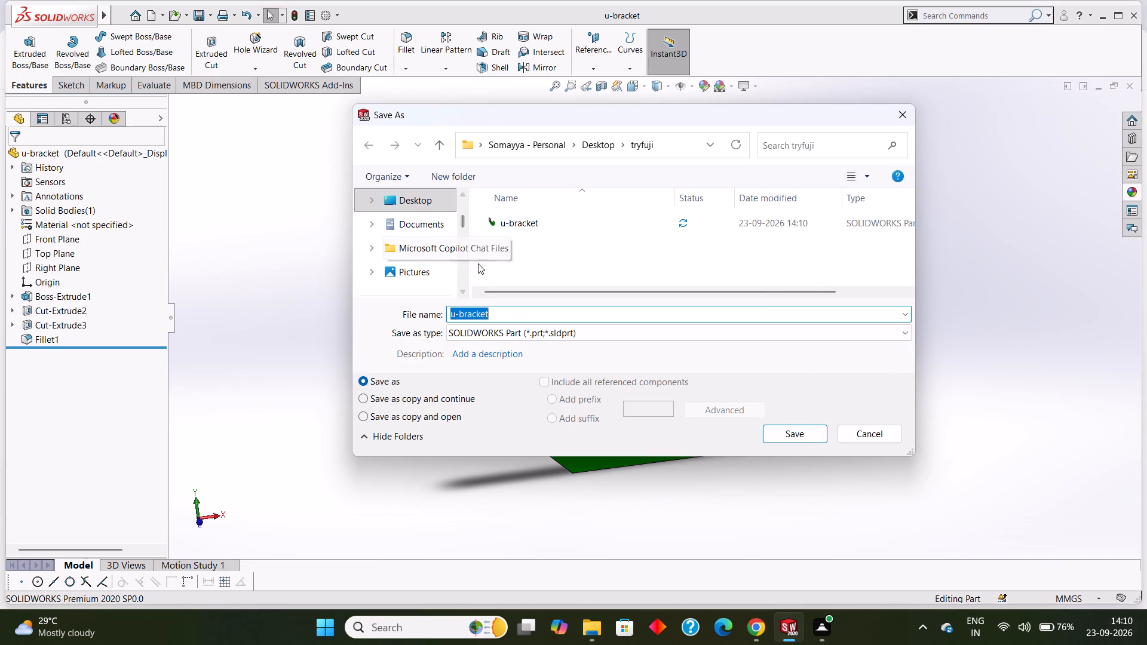
click(557, 332)
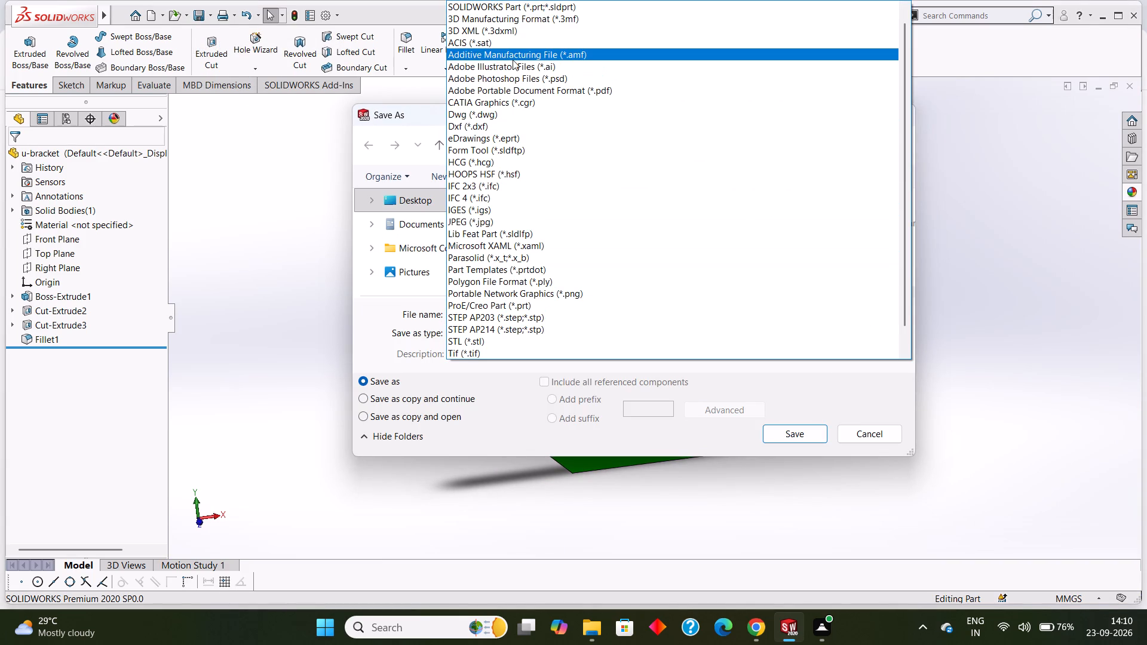
click(529, 91)
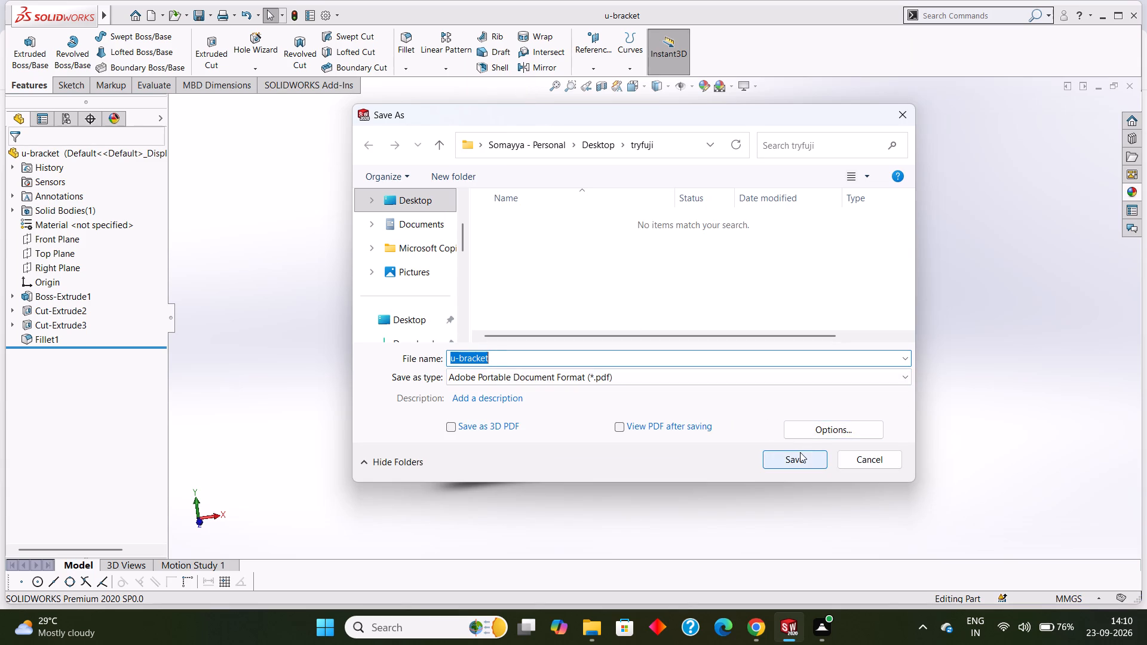
click(800, 453)
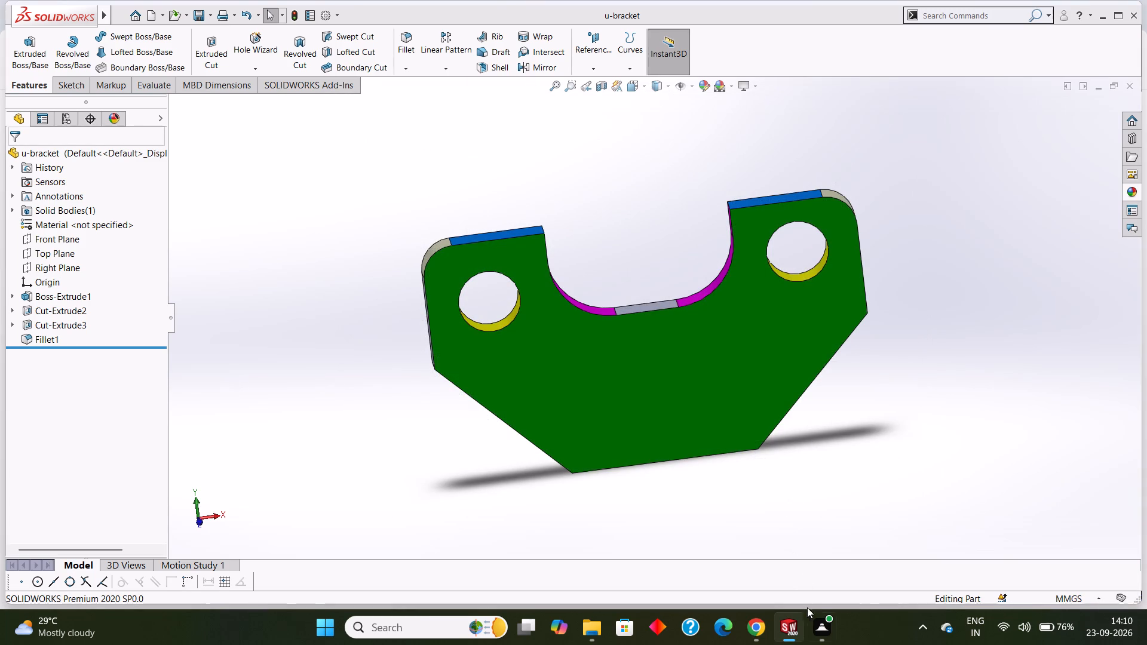